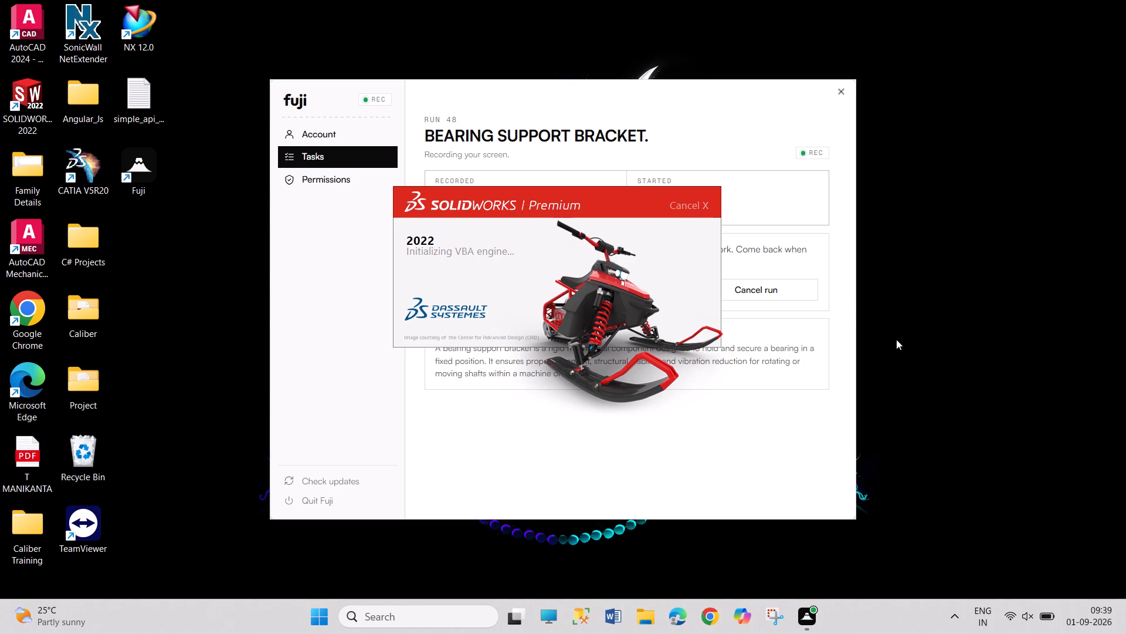
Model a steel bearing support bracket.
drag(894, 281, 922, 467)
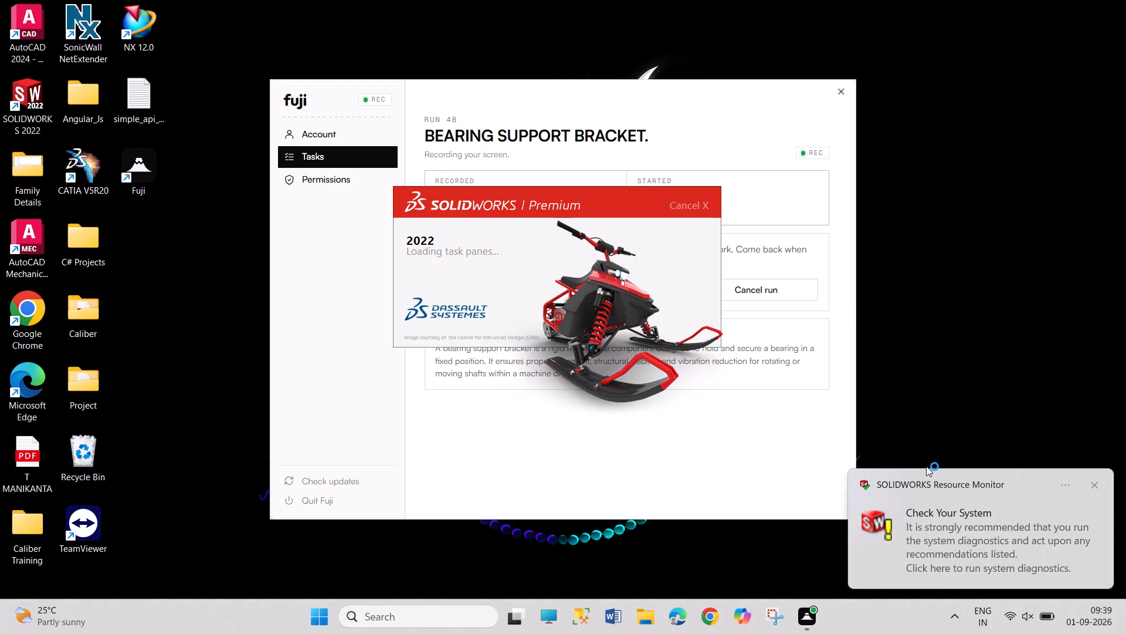
Dismiss the SOLIDWORKS Resource Monitor notification.
click(1094, 488)
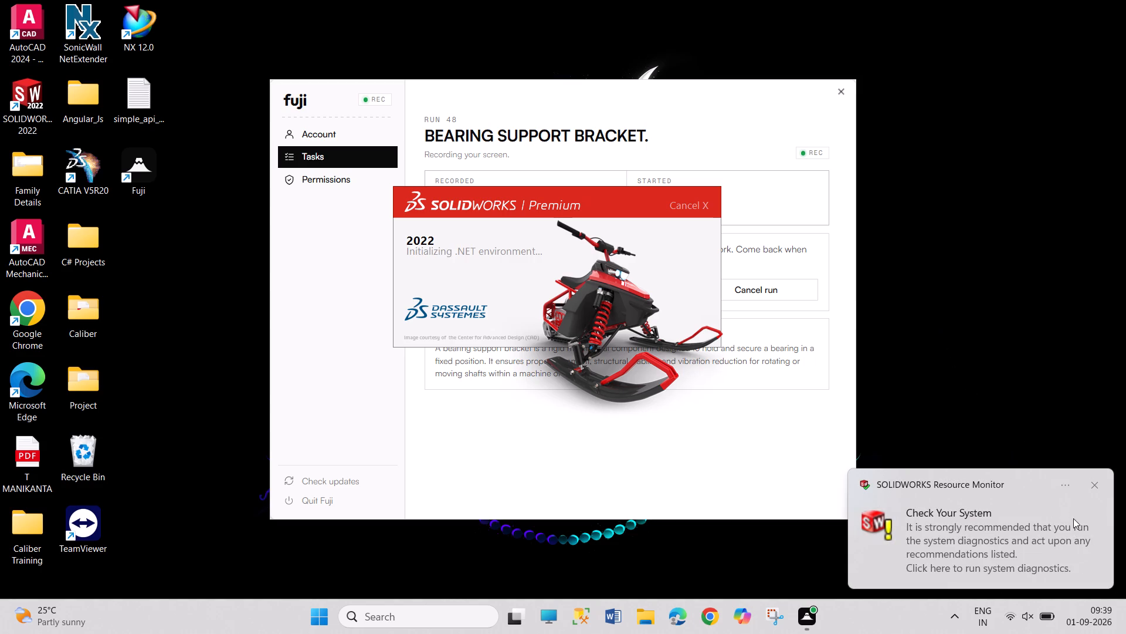
click(1096, 488)
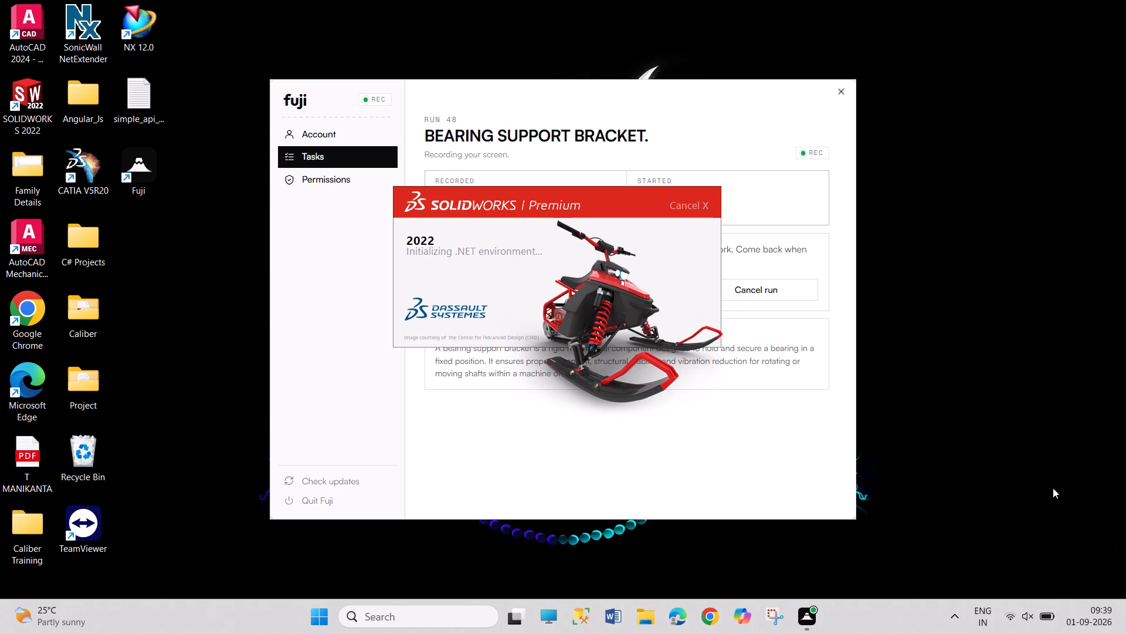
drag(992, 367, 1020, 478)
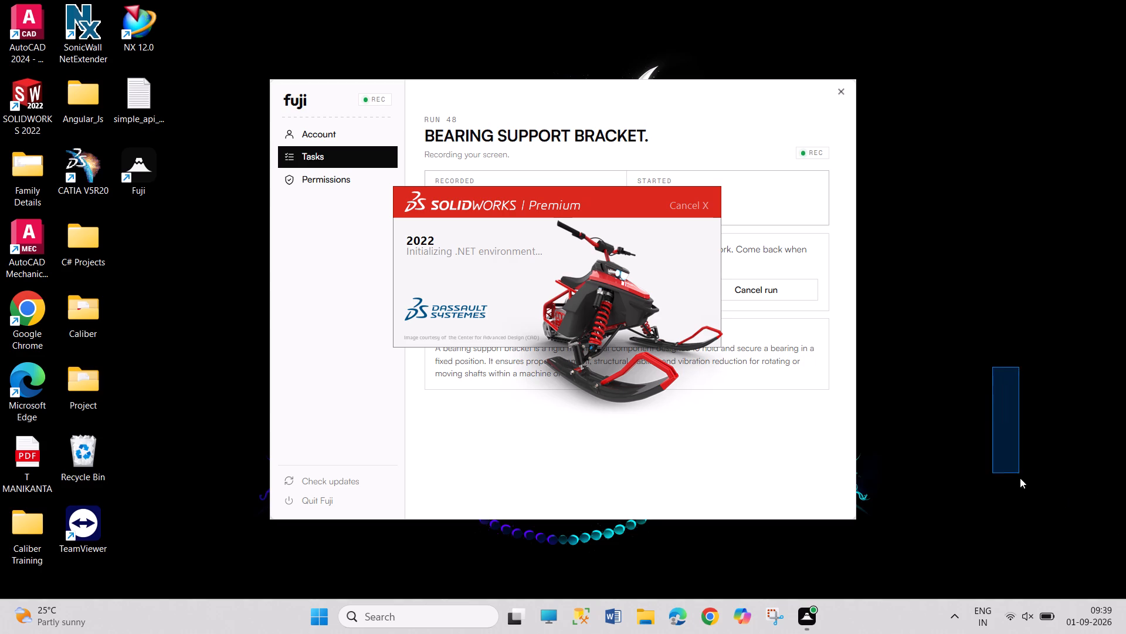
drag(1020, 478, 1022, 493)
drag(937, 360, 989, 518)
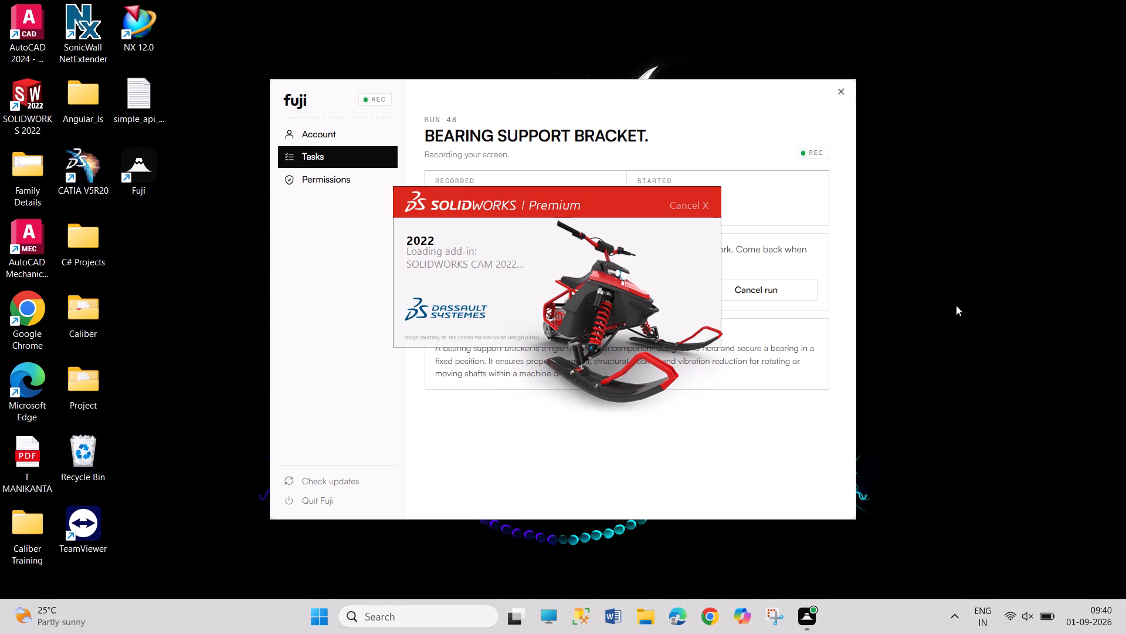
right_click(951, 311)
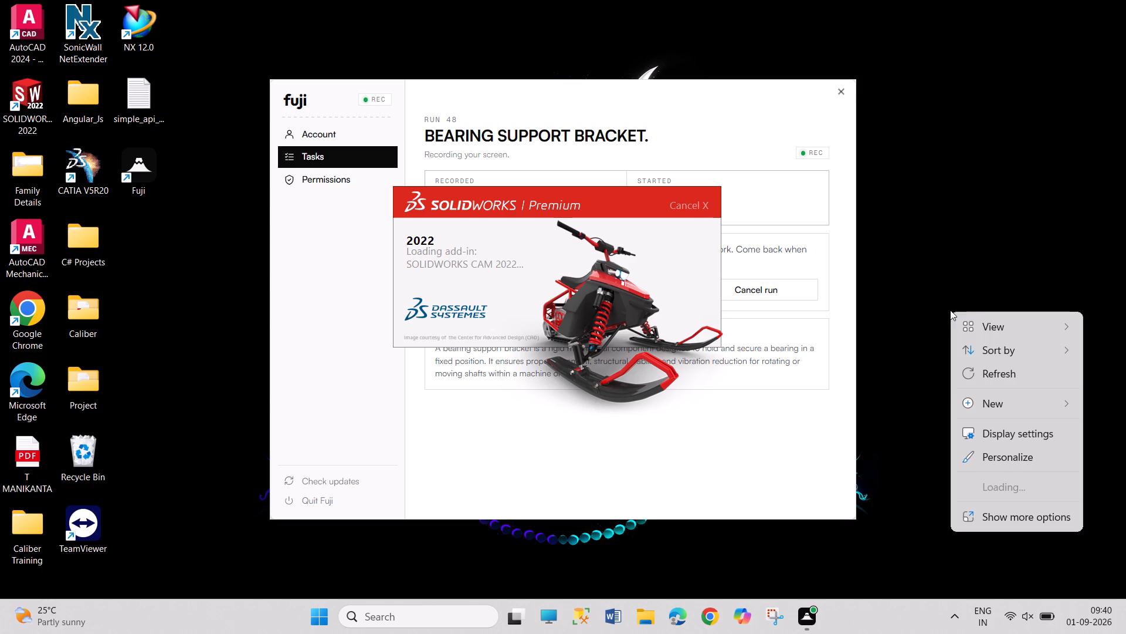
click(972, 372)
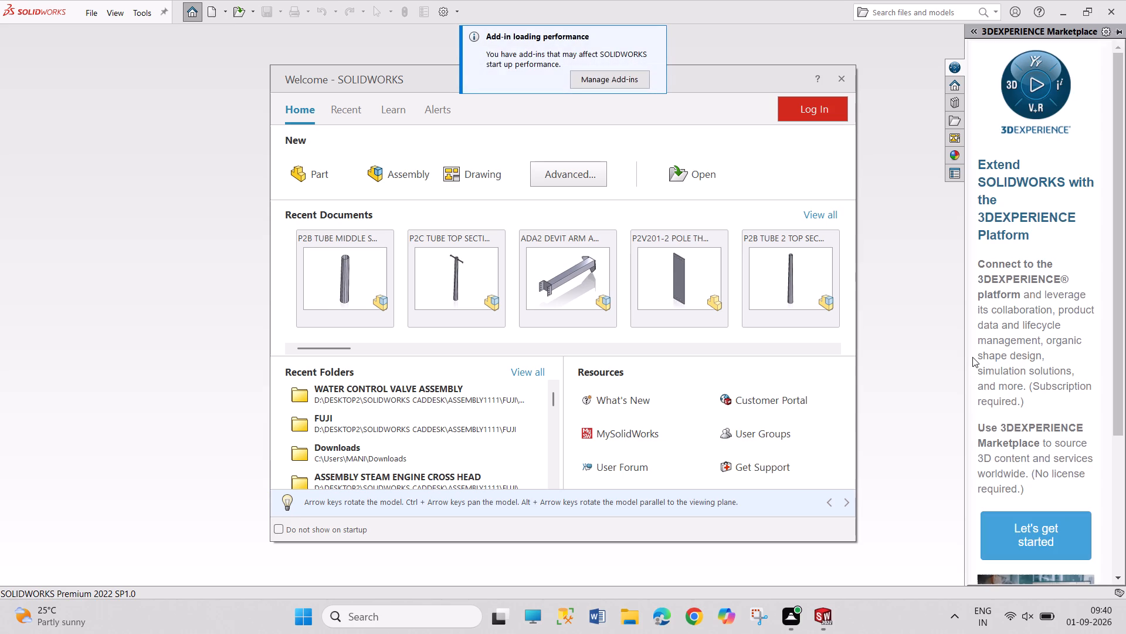
Dismiss the Welcome window and create a new part document.
click(121, 335)
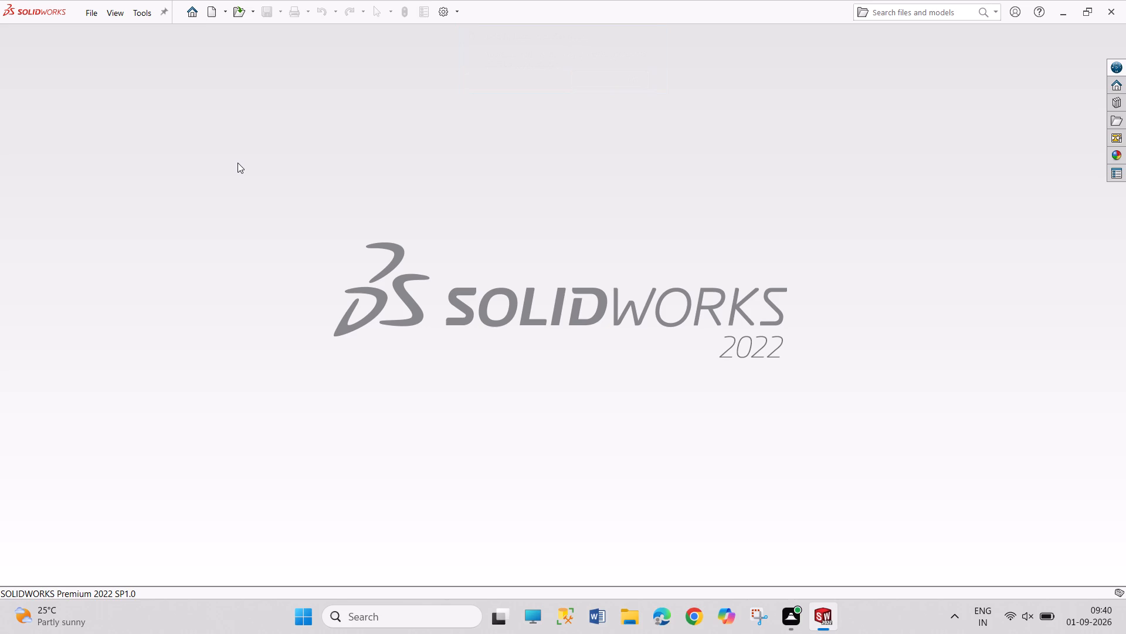
click(208, 11)
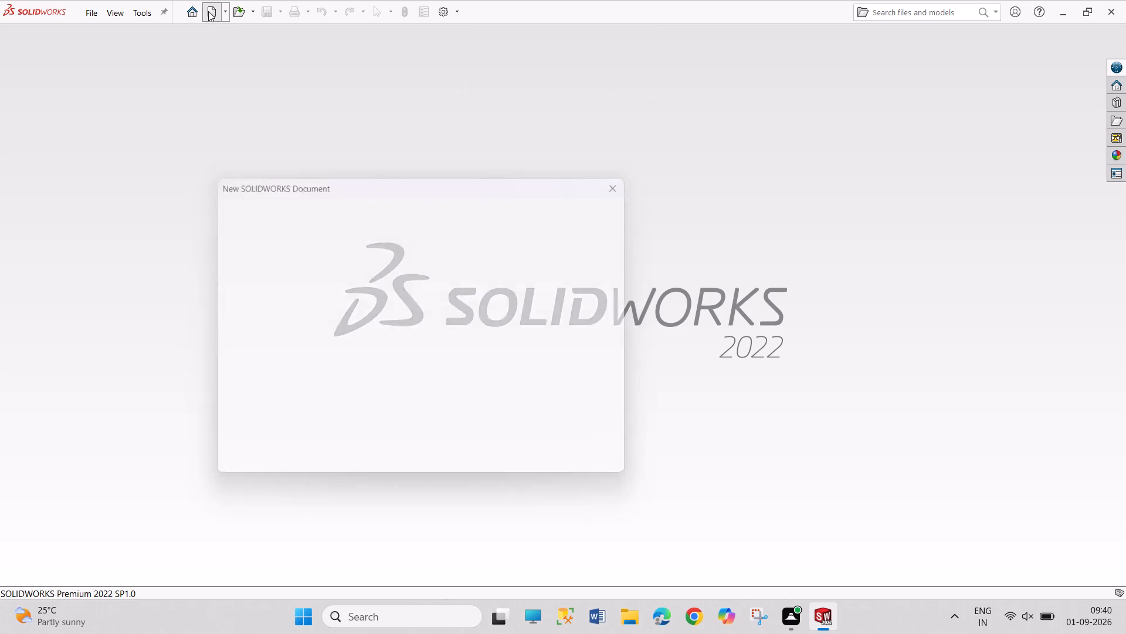
click(485, 461)
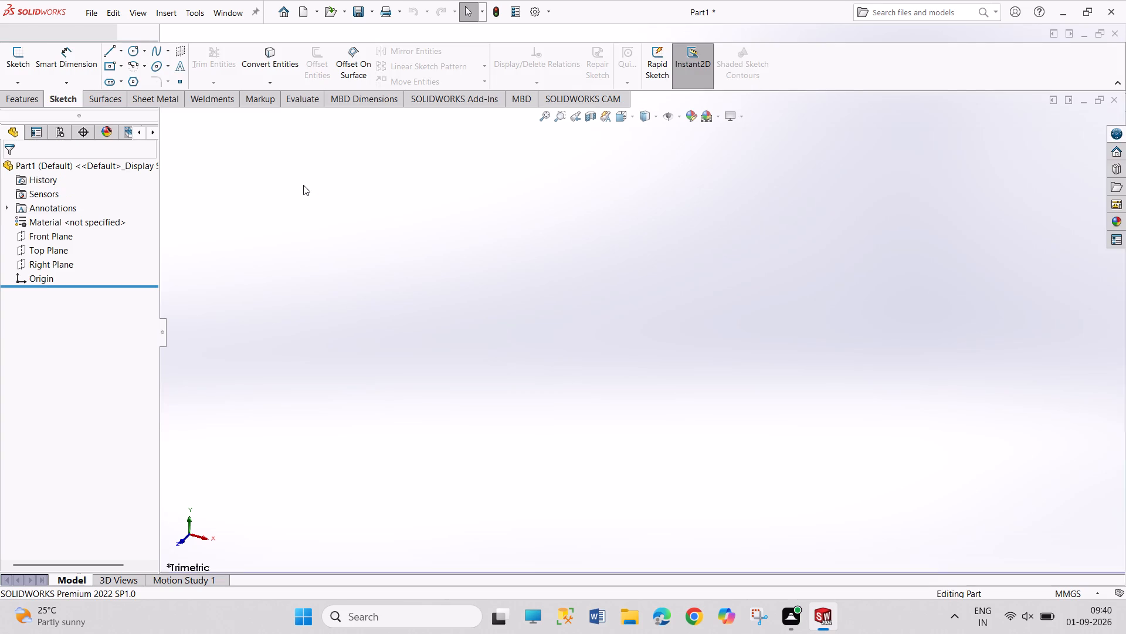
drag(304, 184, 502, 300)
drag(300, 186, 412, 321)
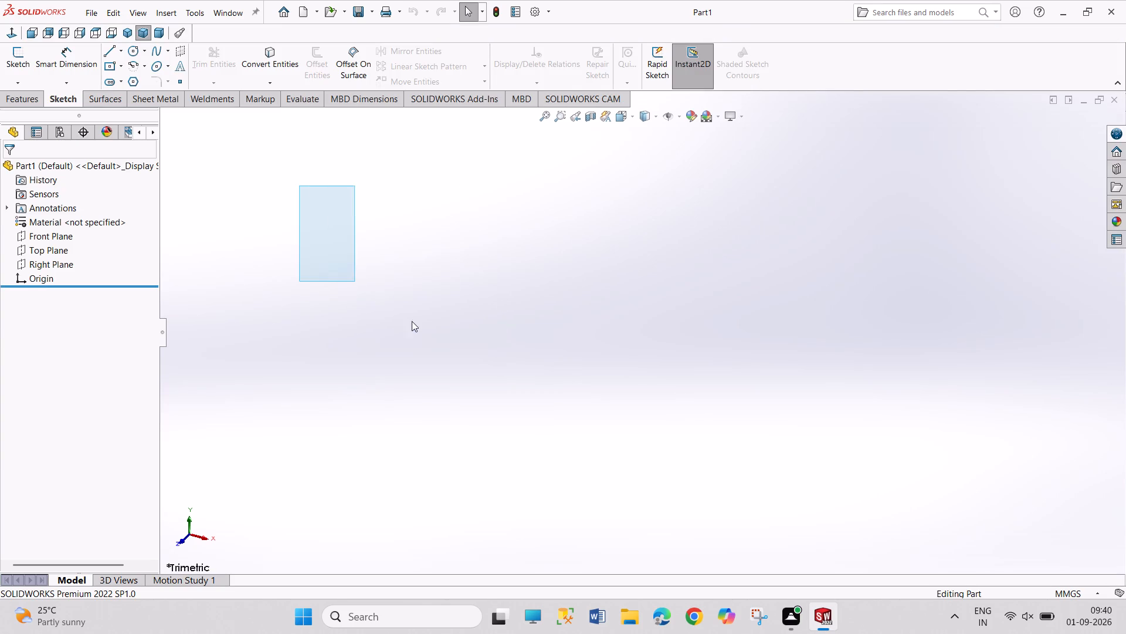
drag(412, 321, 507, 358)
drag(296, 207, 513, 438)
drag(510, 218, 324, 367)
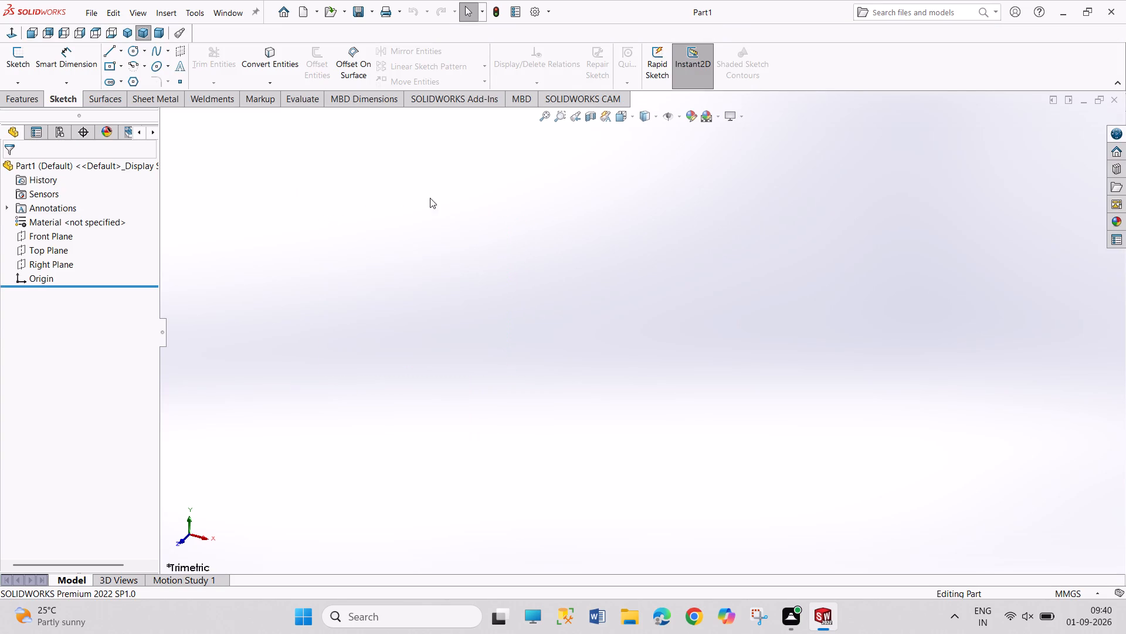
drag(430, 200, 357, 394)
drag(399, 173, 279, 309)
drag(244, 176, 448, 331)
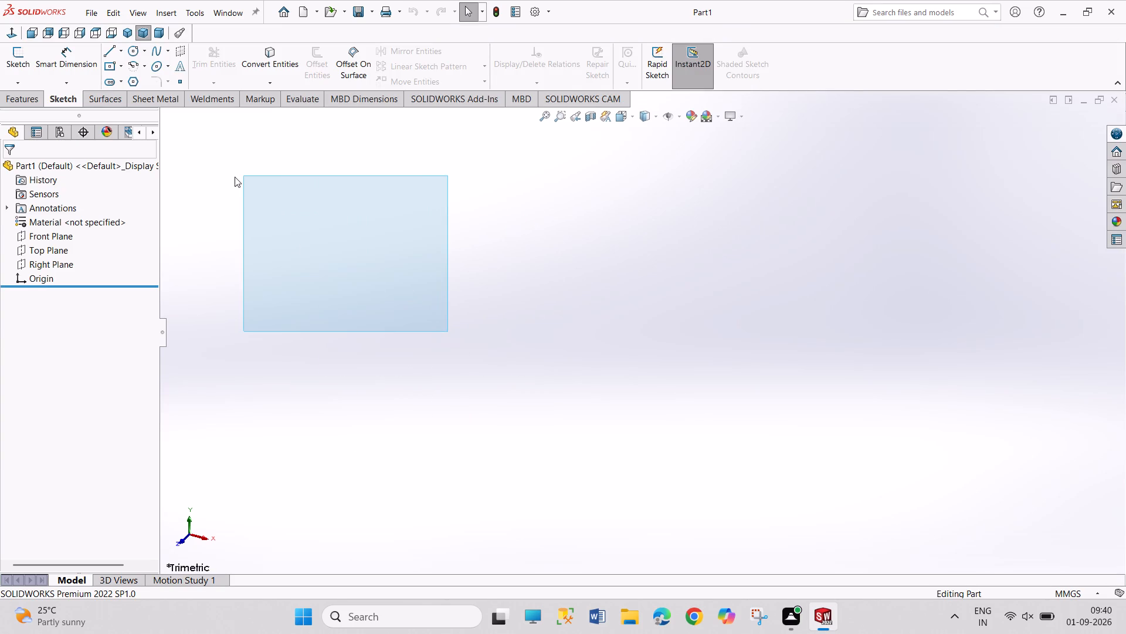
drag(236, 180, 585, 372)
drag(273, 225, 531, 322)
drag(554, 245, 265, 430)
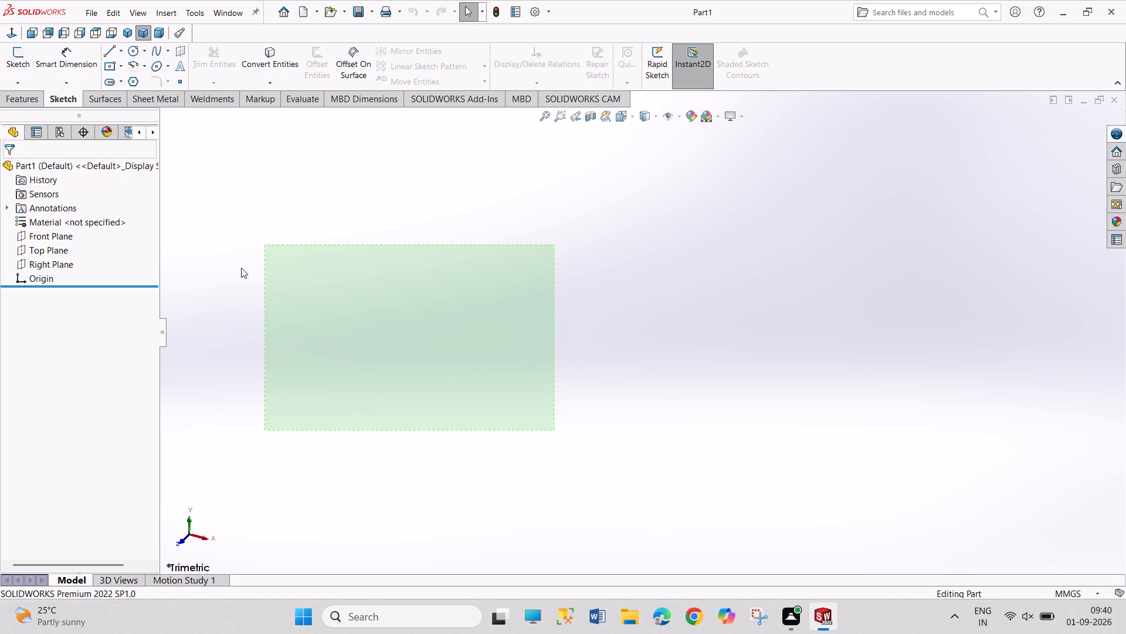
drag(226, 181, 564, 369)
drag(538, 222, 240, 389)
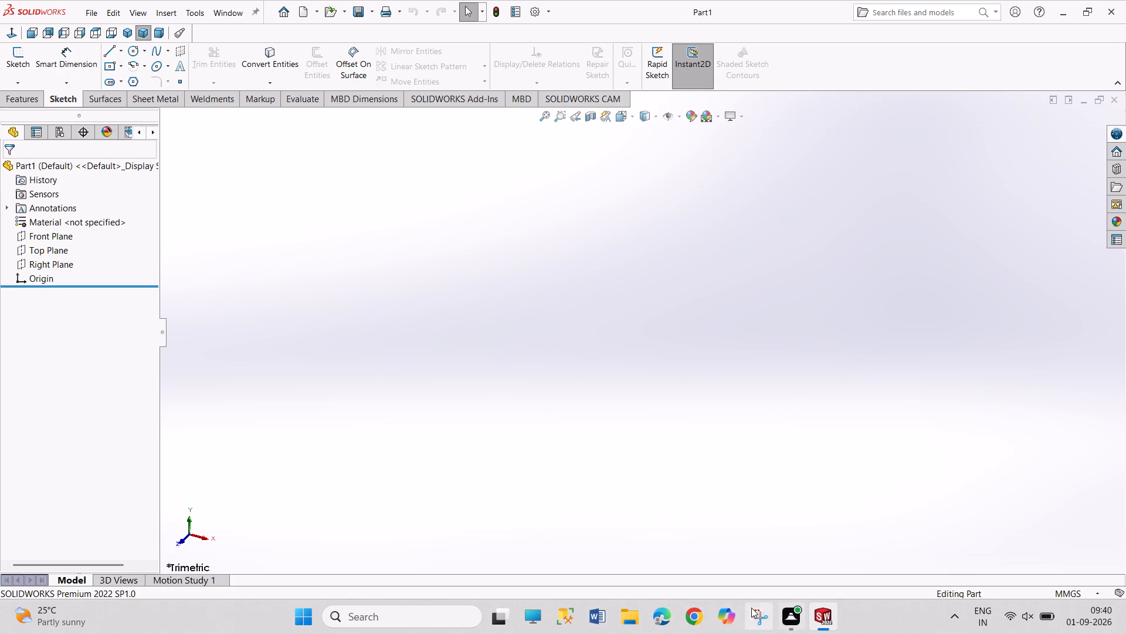
Open the reference drawing 1-9-2026 (1).jpg from the recent files, view it maximized, and return to SOLIDWORKS.
click(623, 616)
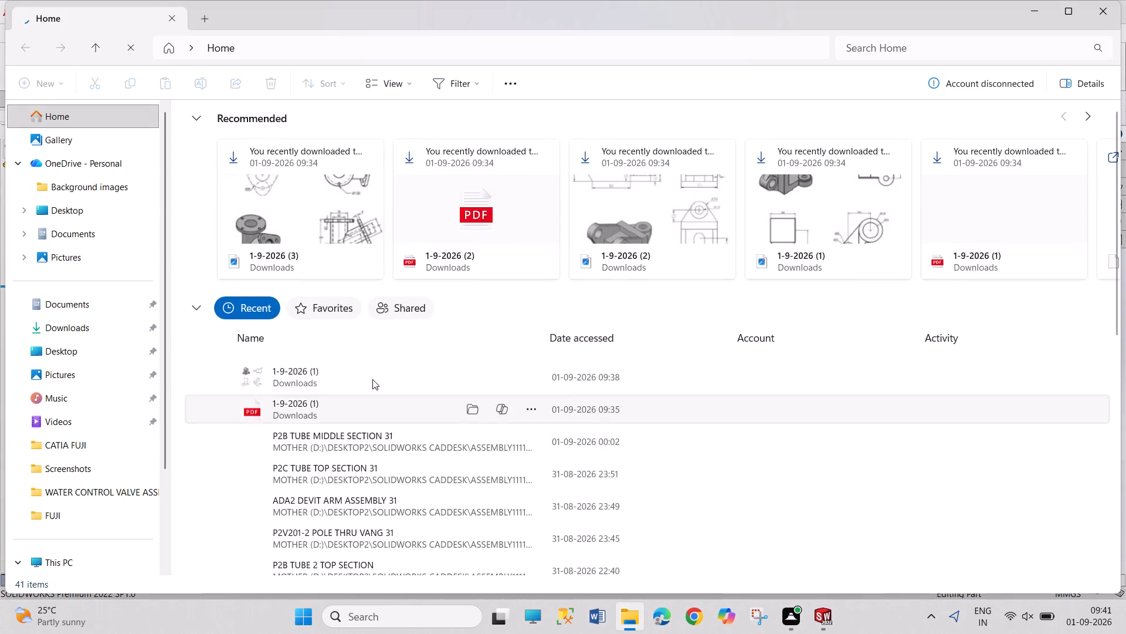
double_click(372, 377)
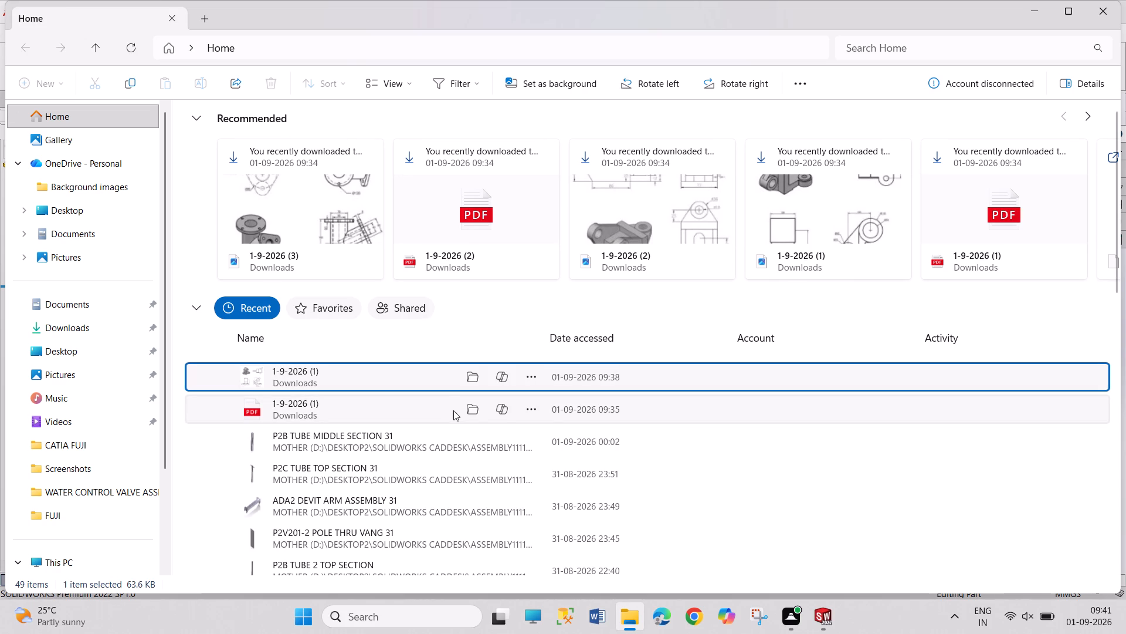
double_click(372, 381)
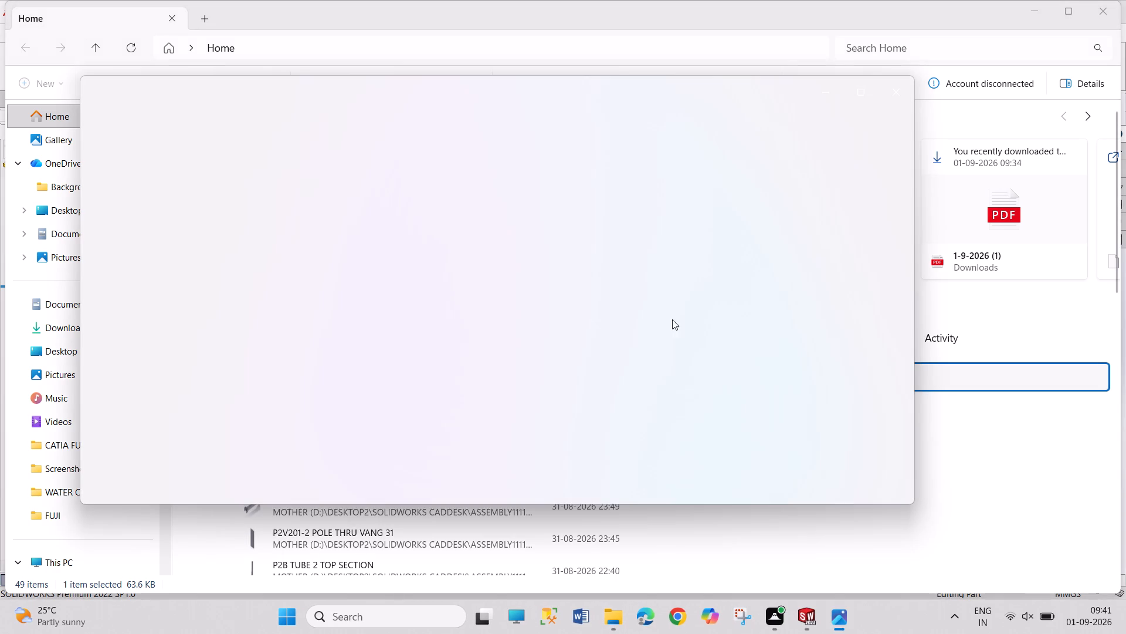
click(864, 94)
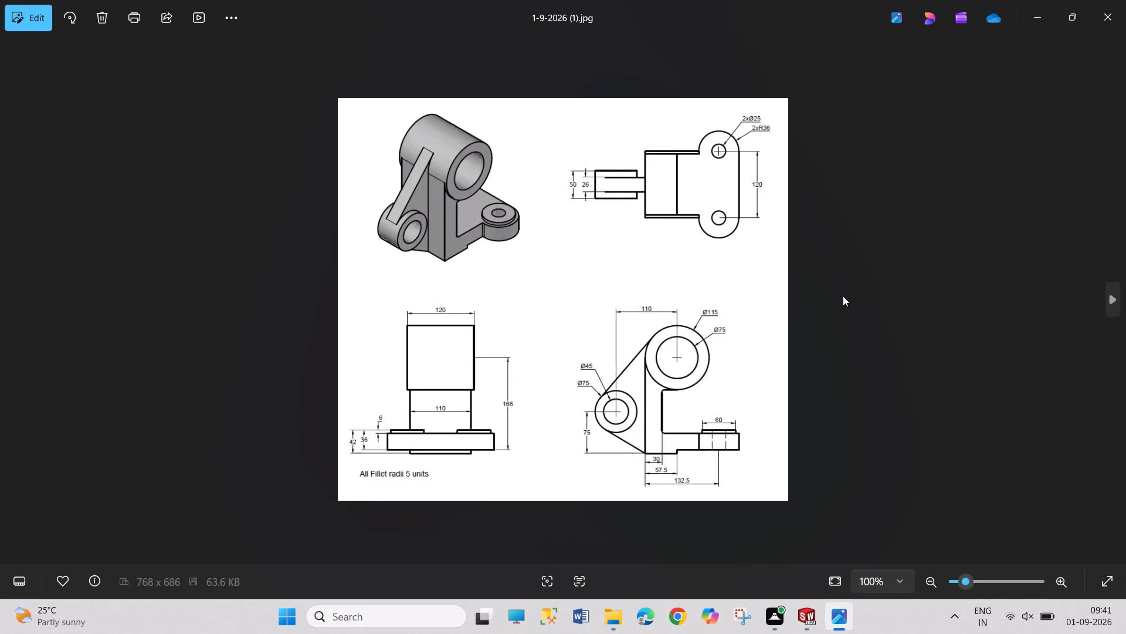
click(809, 612)
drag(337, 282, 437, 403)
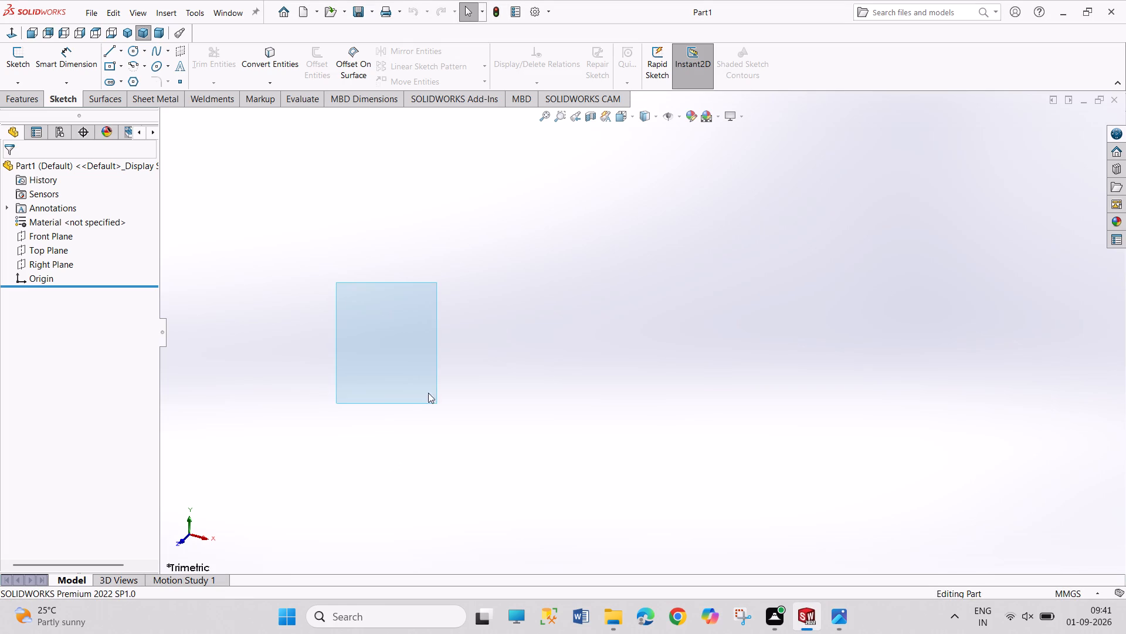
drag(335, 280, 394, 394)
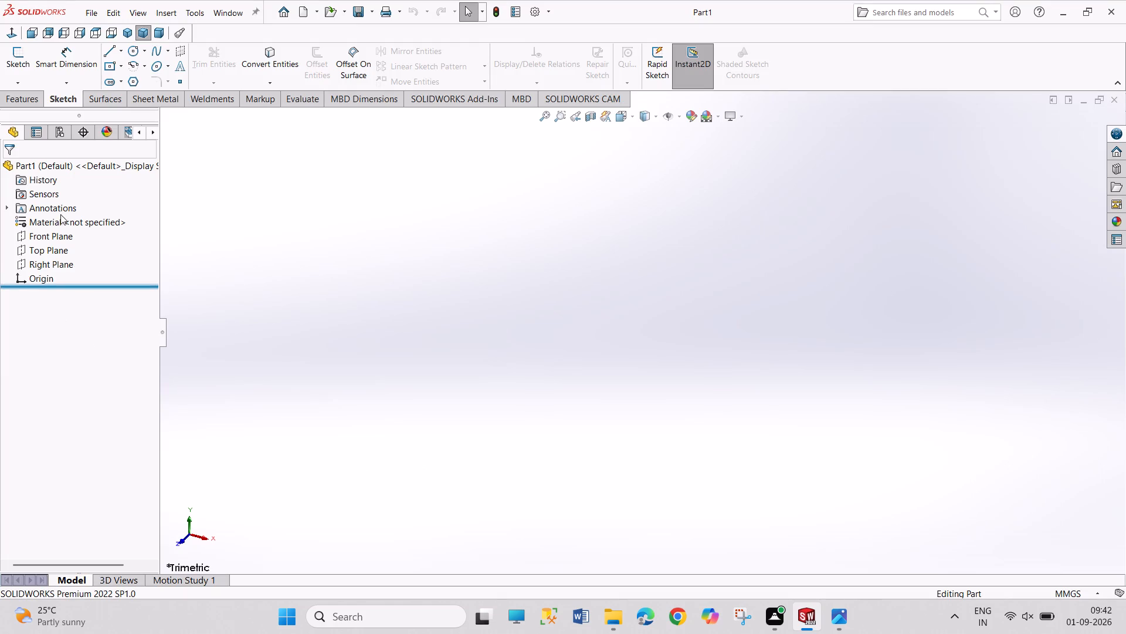
Start a new sketch on the Front Plane.
click(58, 237)
click(69, 218)
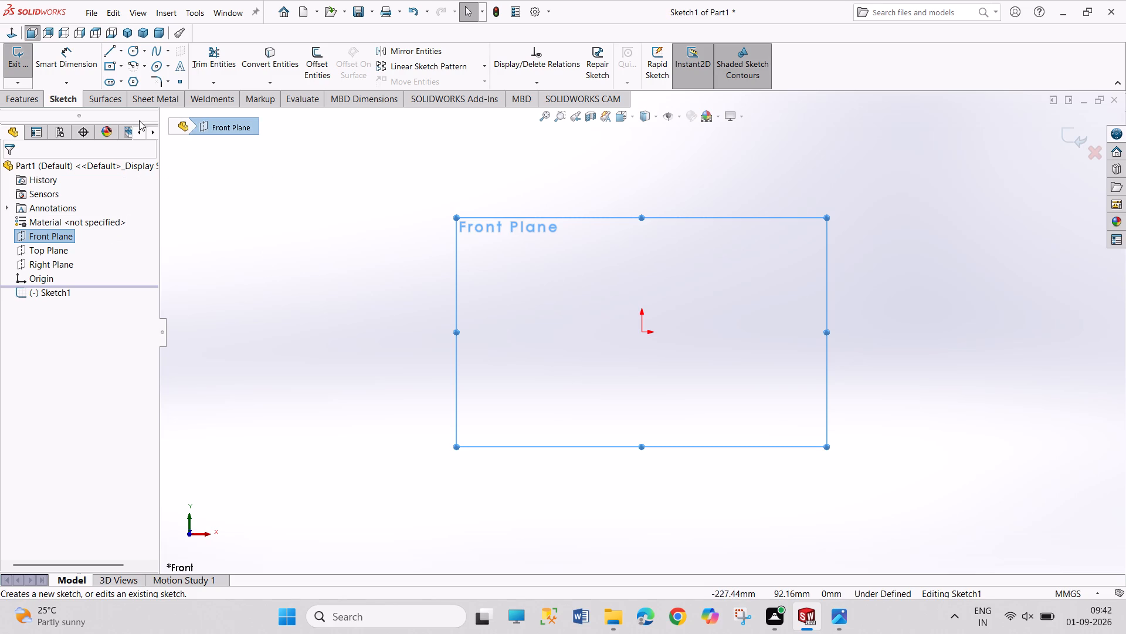
Sketch a vertical line down to the origin, a horizontal base line about 51 mm long, and a notch about 18 mm wide and 7 mm high.
click(110, 50)
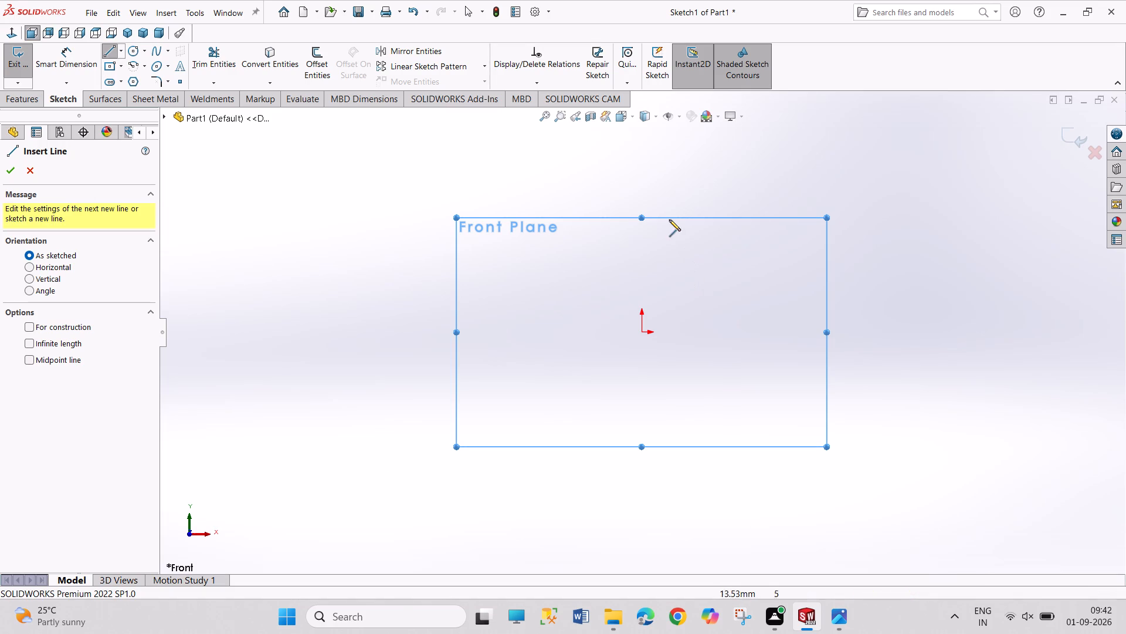
drag(640, 189, 640, 194)
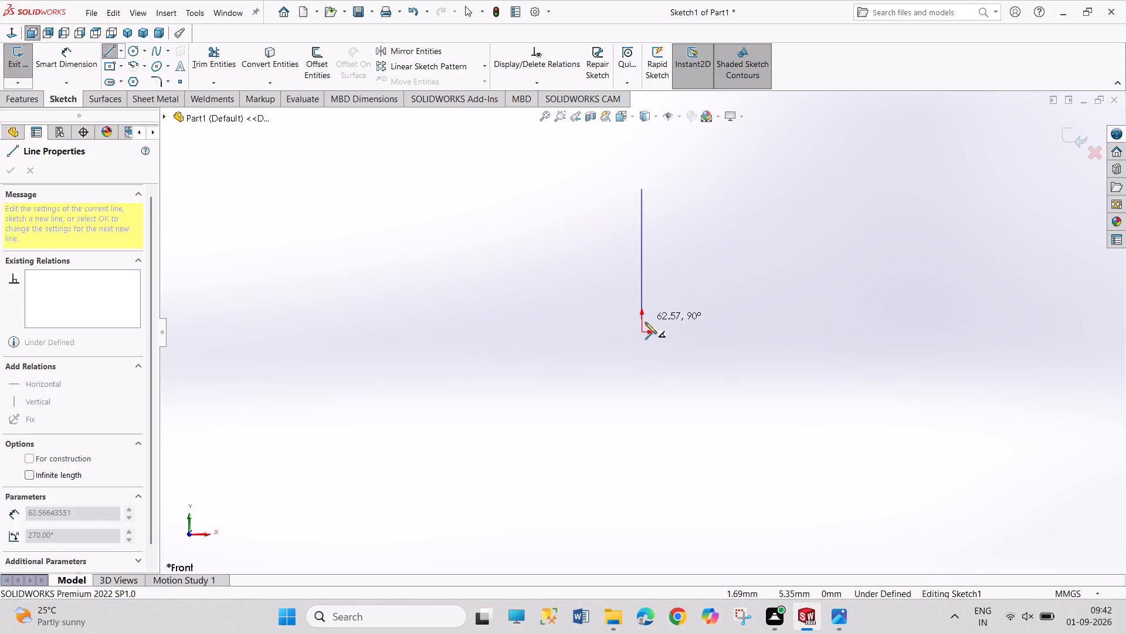
click(643, 332)
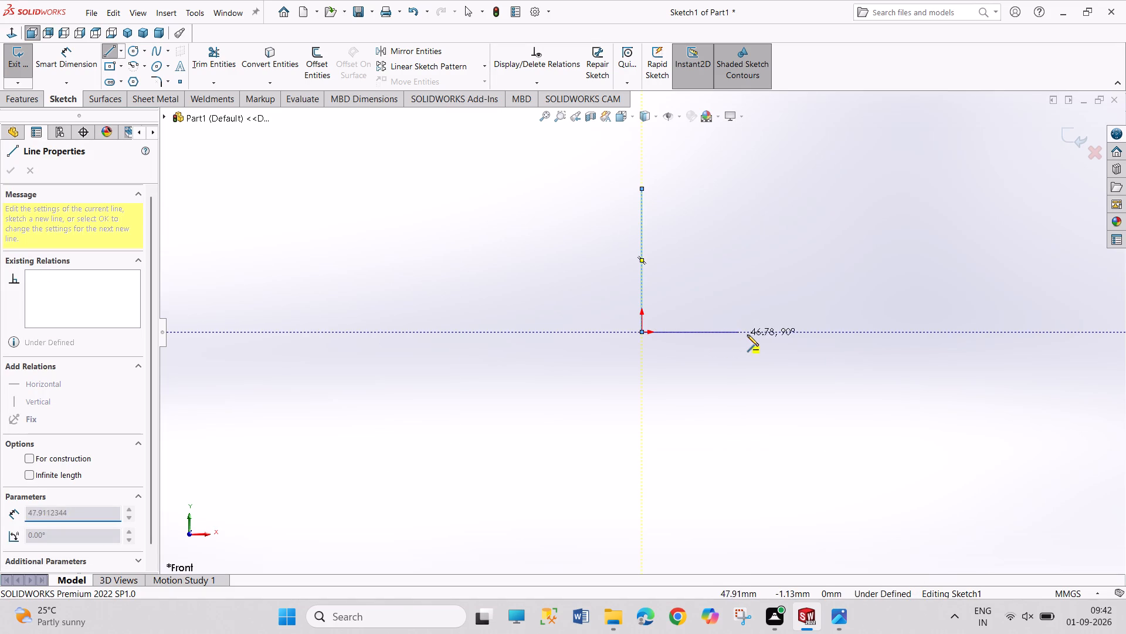
click(747, 335)
click(747, 317)
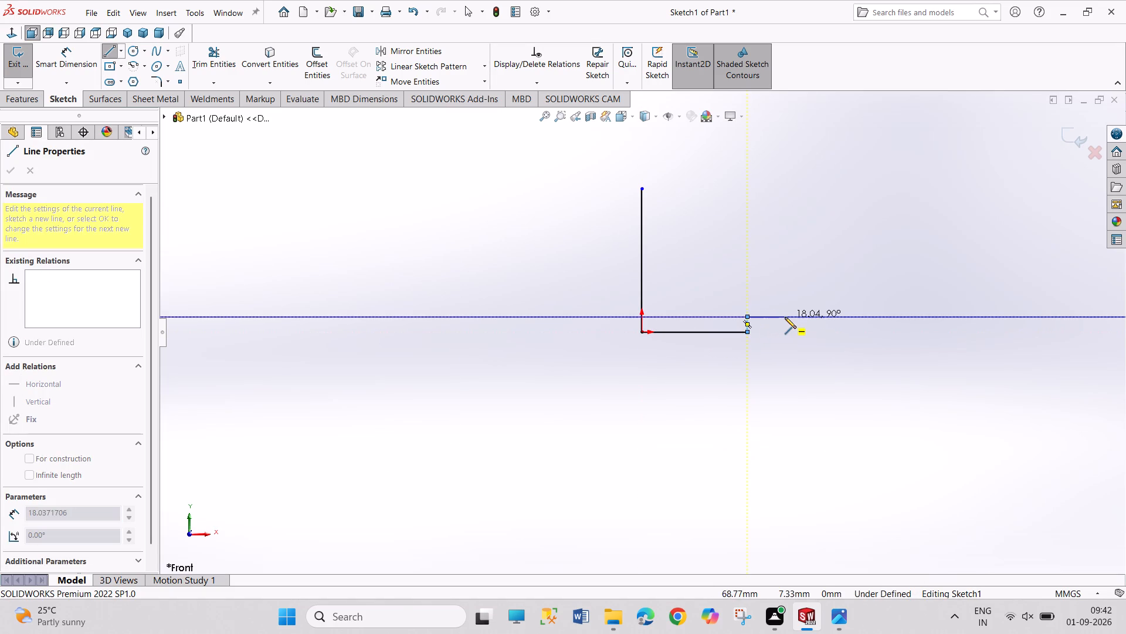
click(785, 317)
click(786, 331)
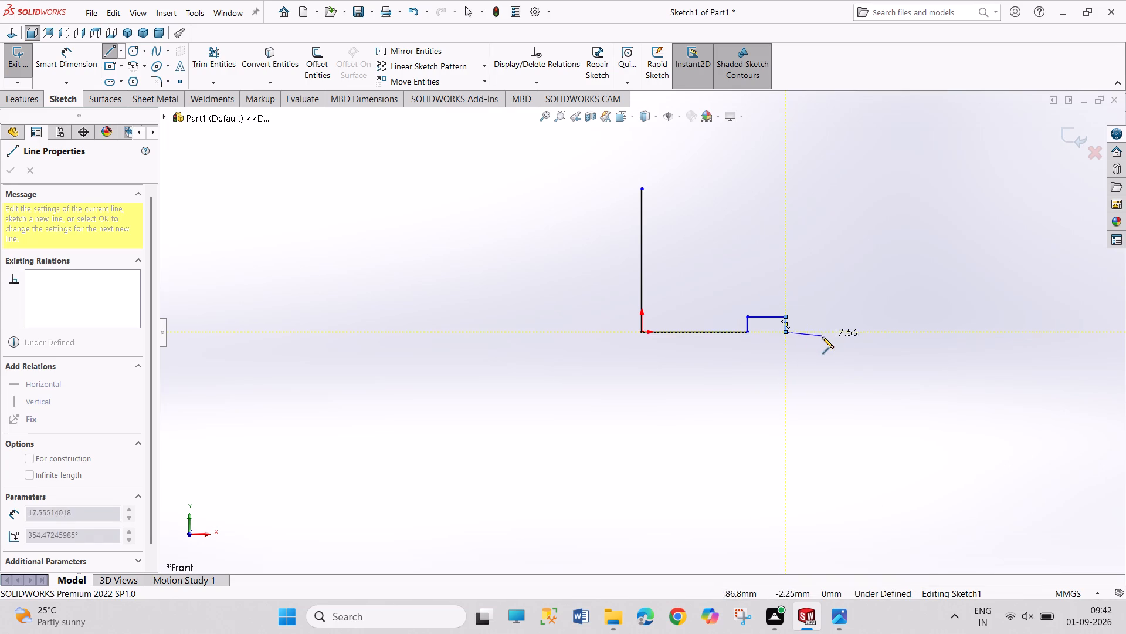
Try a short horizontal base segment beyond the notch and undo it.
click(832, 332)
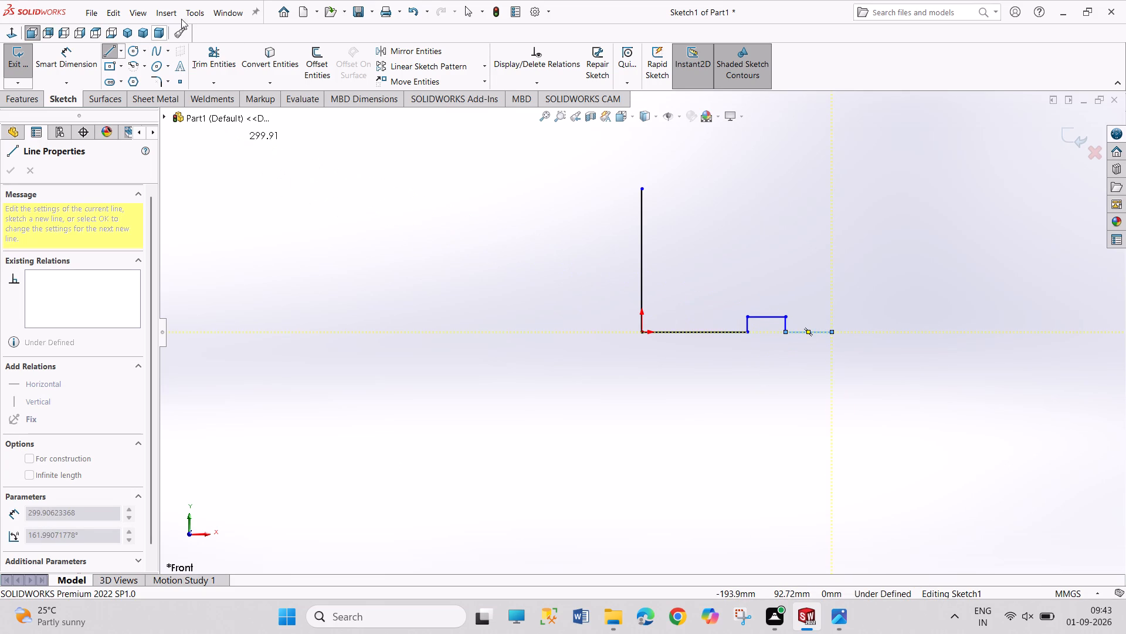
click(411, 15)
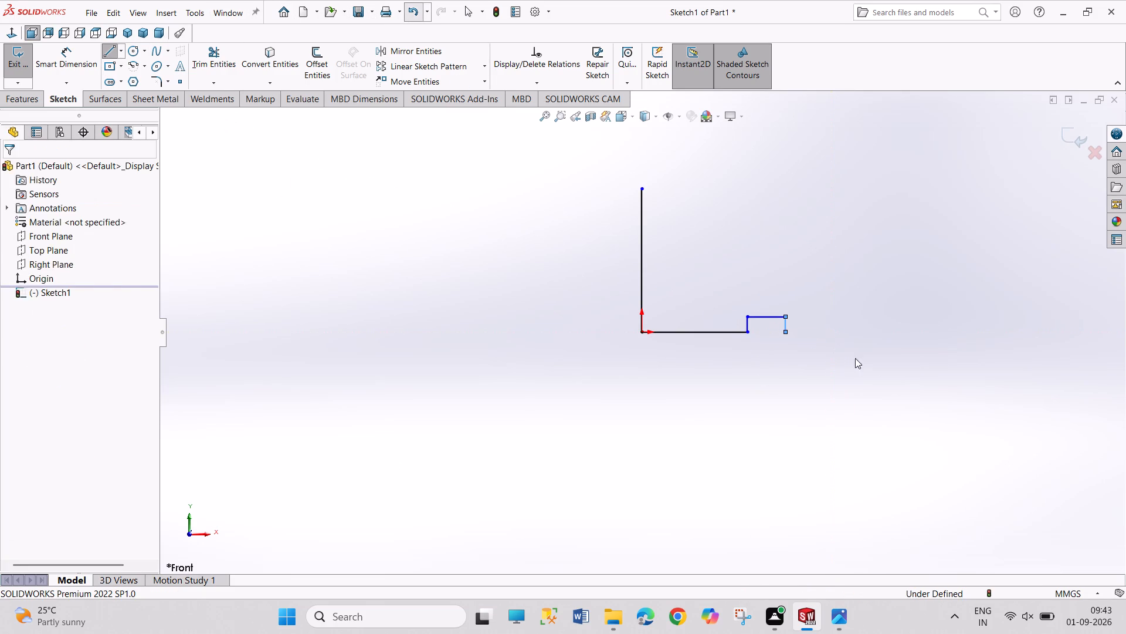
Close the L-shaped profile with a base segment about 45 mm long, an 18 mm end edge, a foot top edge, a 50 mm inner edge and a 20 mm top.
click(108, 51)
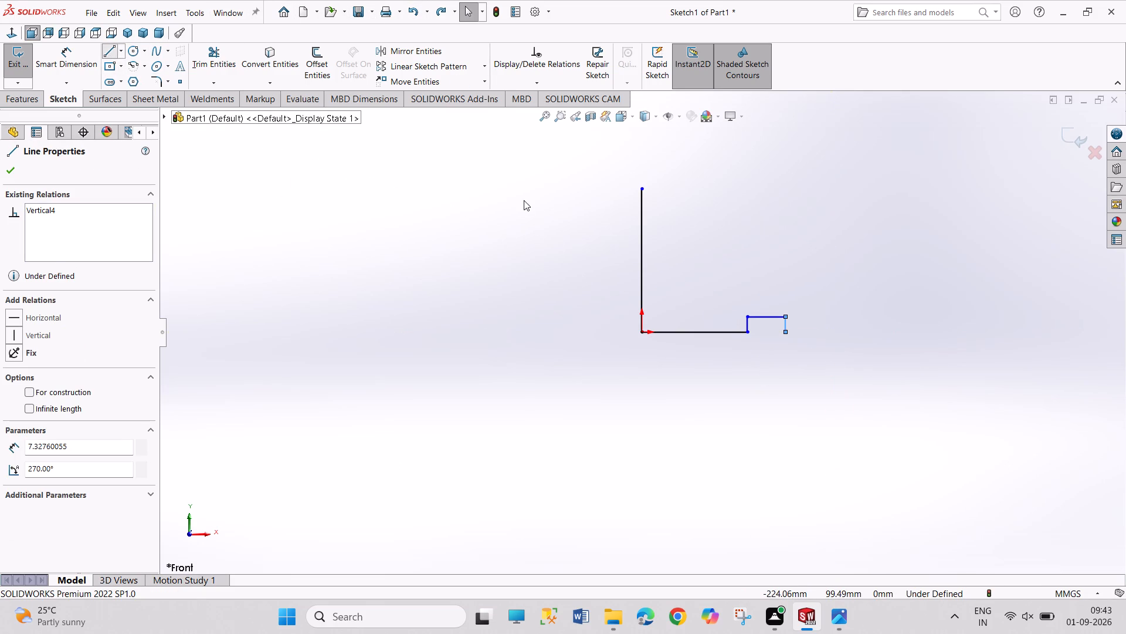
click(786, 332)
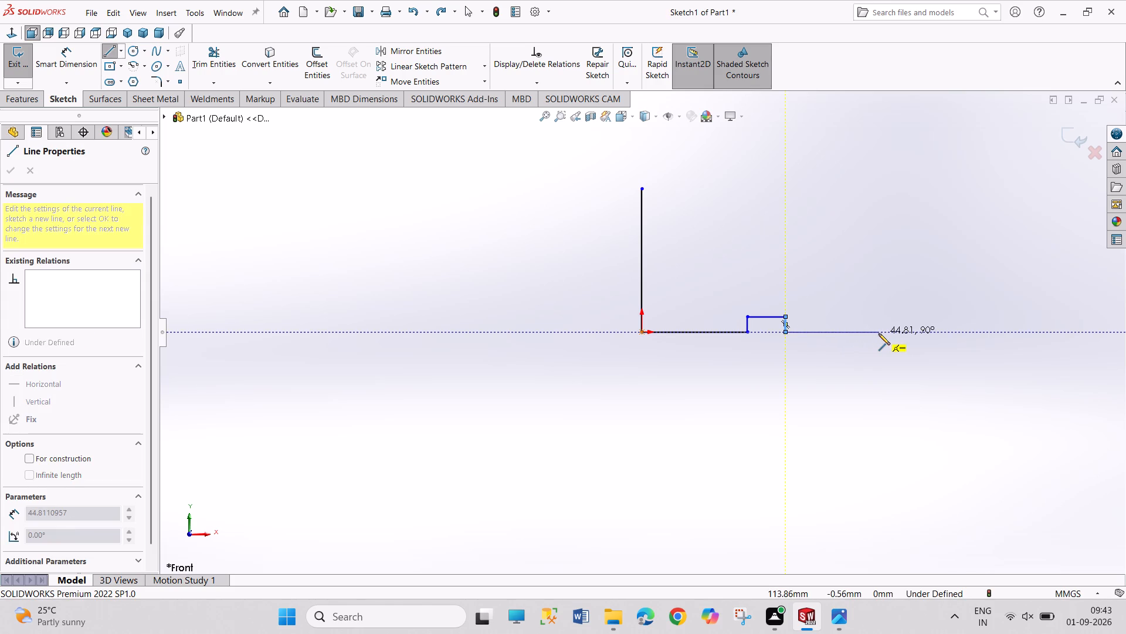
click(879, 333)
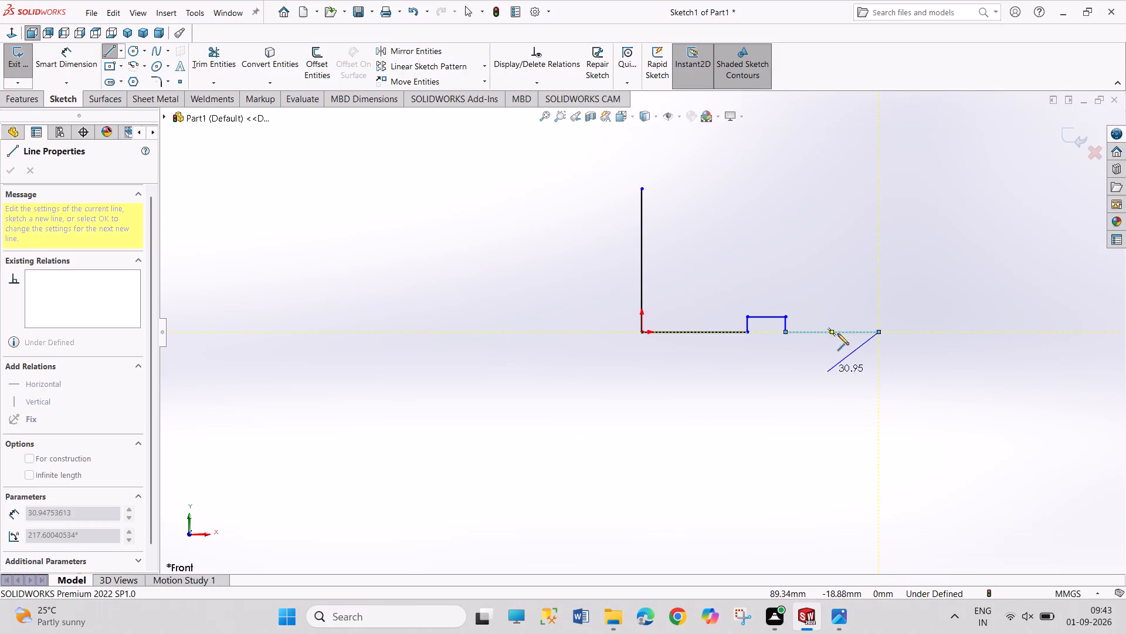
click(878, 294)
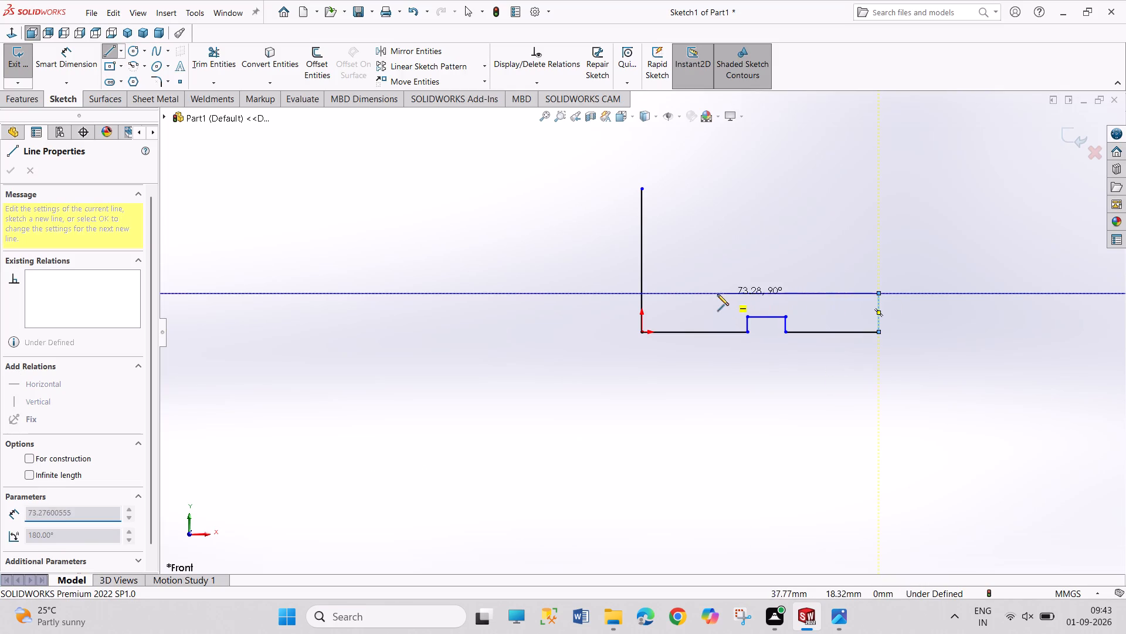
click(683, 294)
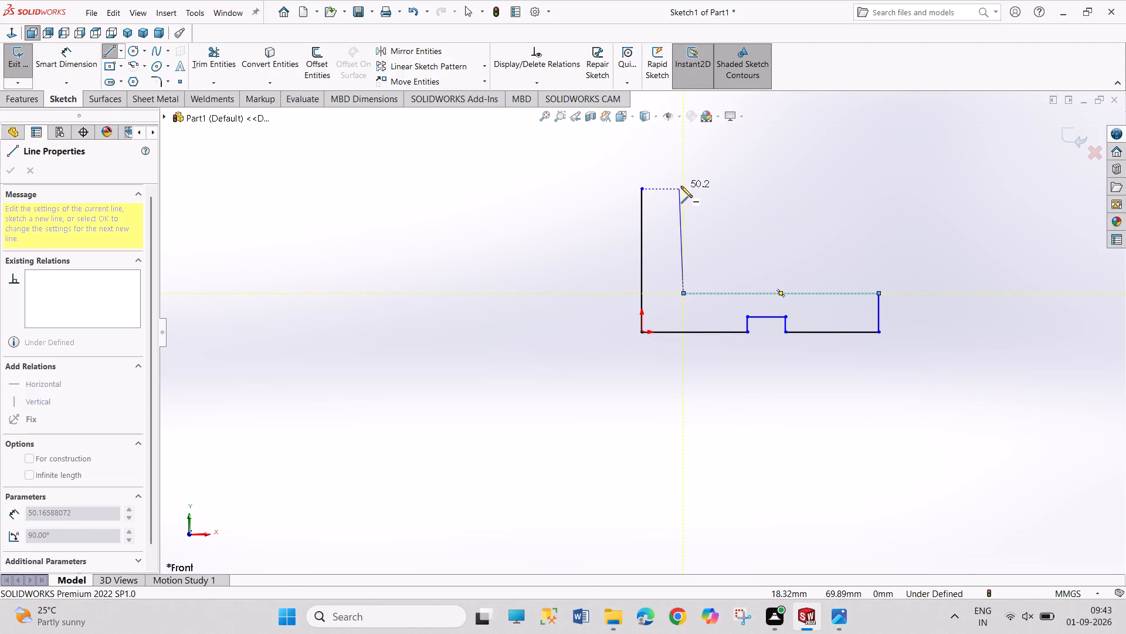
click(682, 186)
click(642, 188)
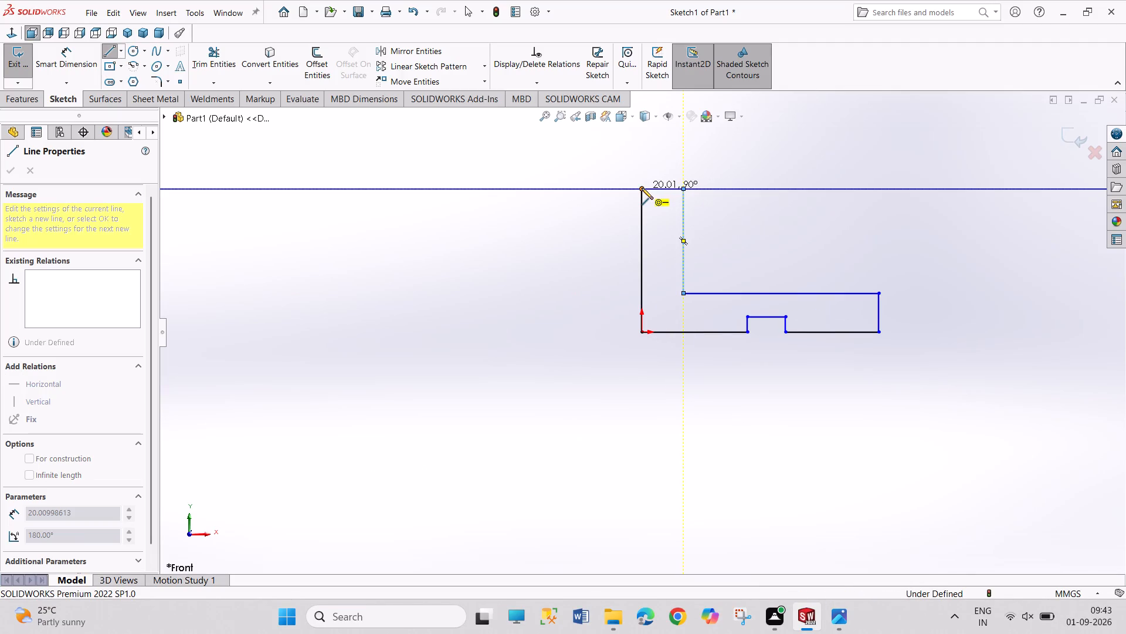
Dimension the width of the profile's upright leg, between its outer and inner vertical edges, as 30 mm.
right_click(589, 232)
click(594, 240)
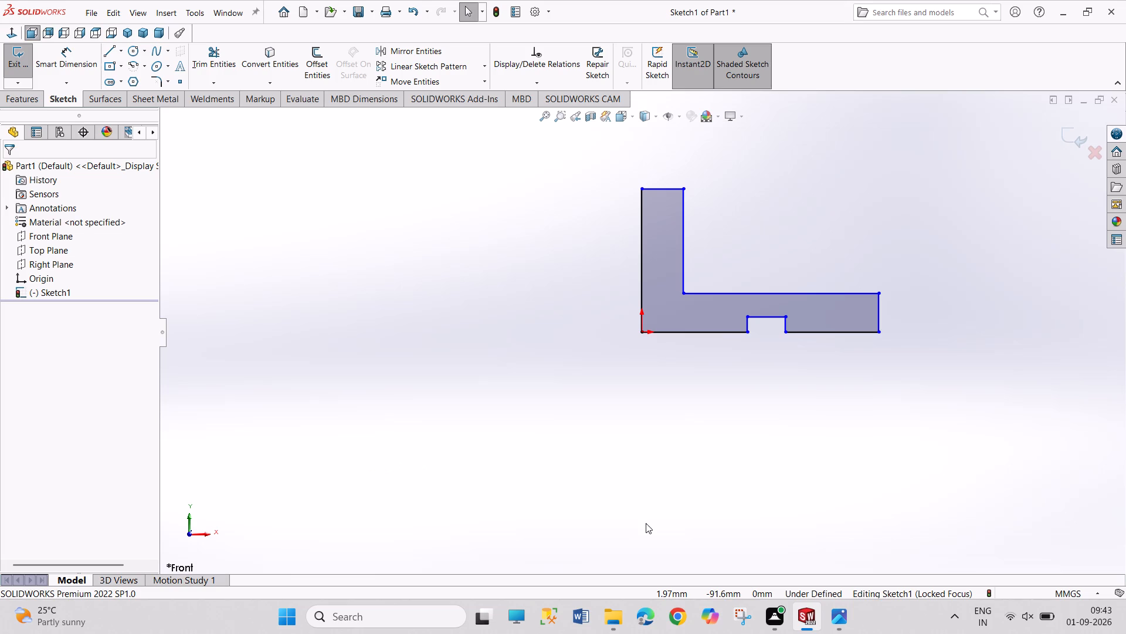
drag(649, 494, 630, 409)
drag(579, 358, 568, 302)
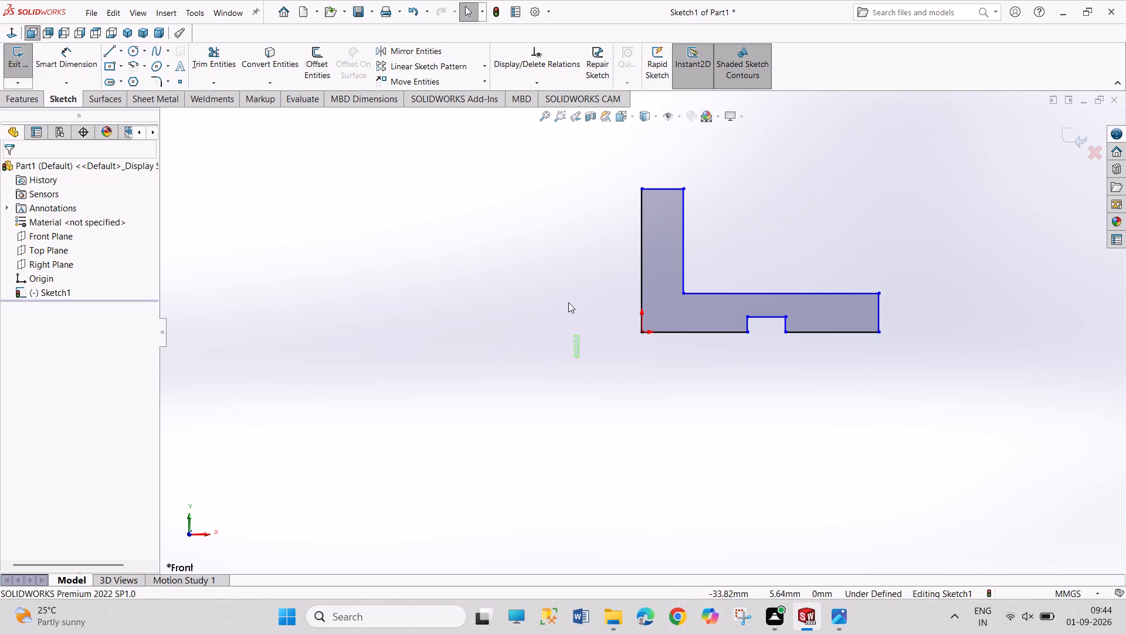
drag(568, 302, 555, 258)
right_drag(552, 363, 536, 200)
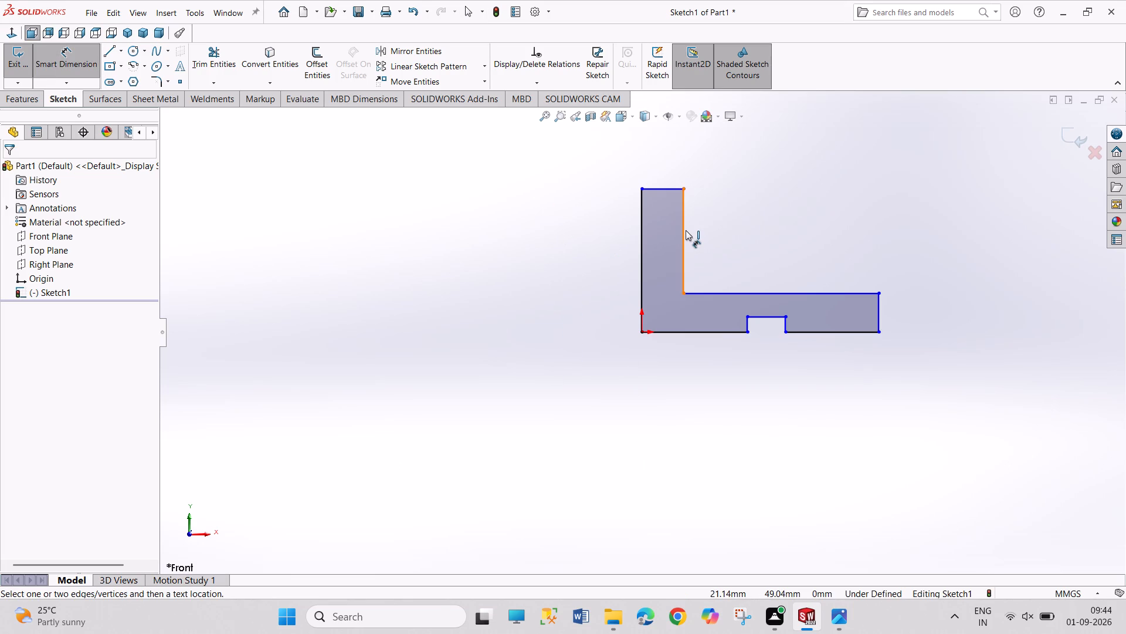
click(686, 230)
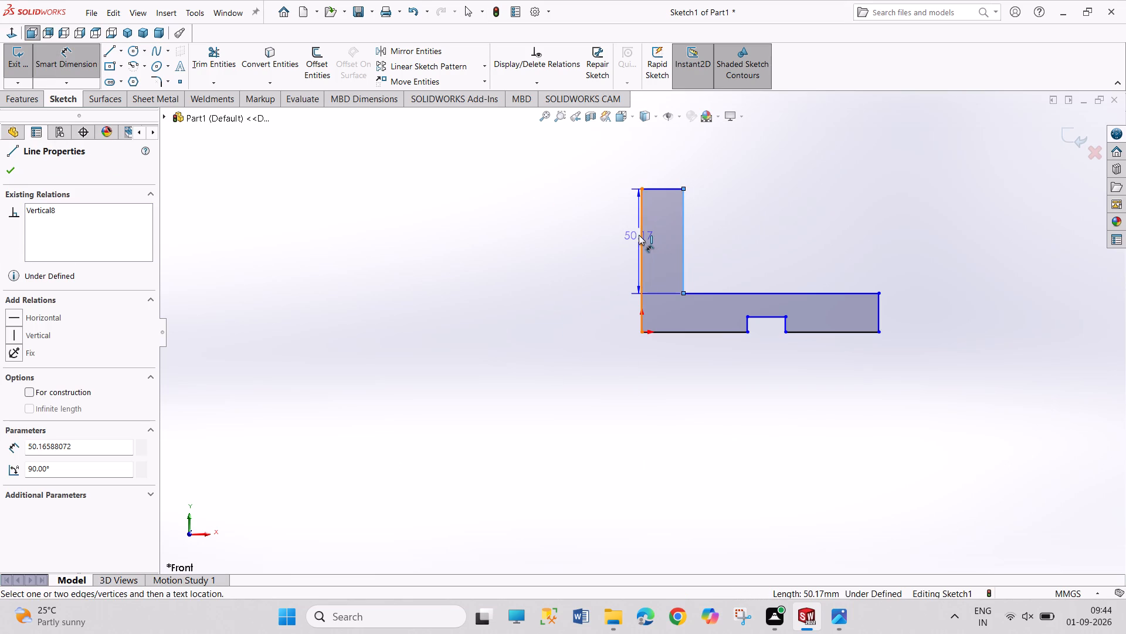
click(641, 234)
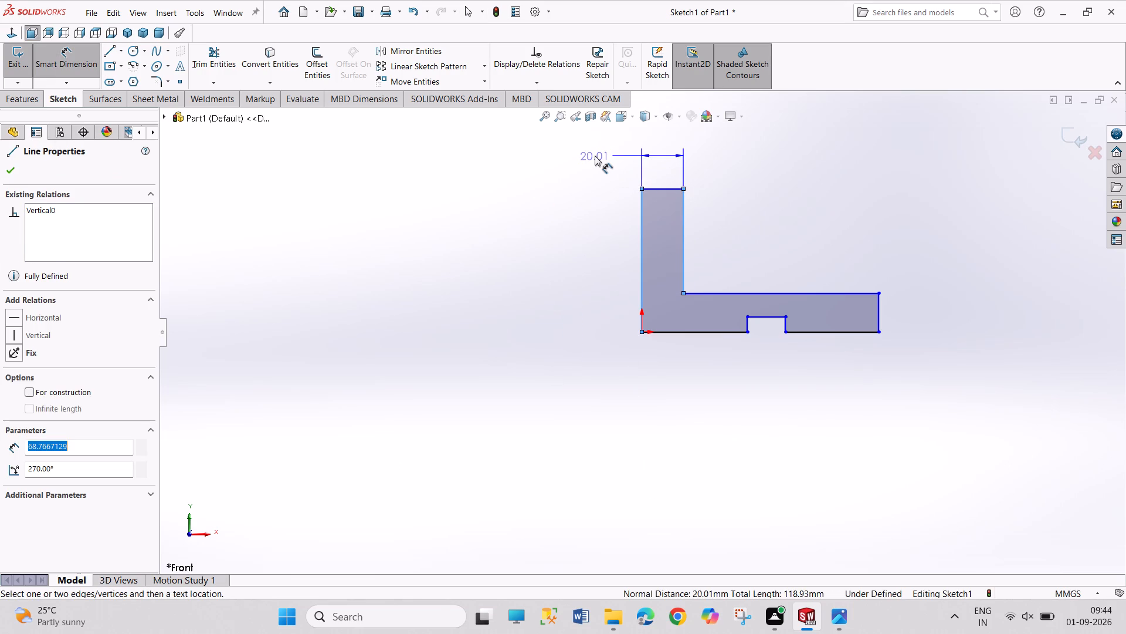
click(595, 156)
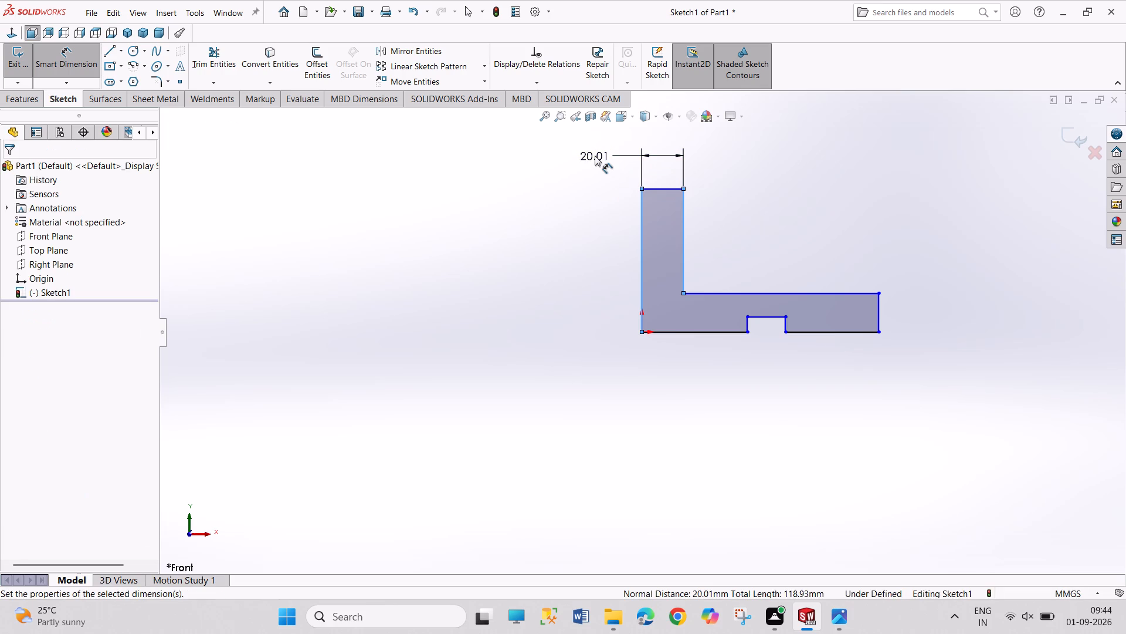
text(30)
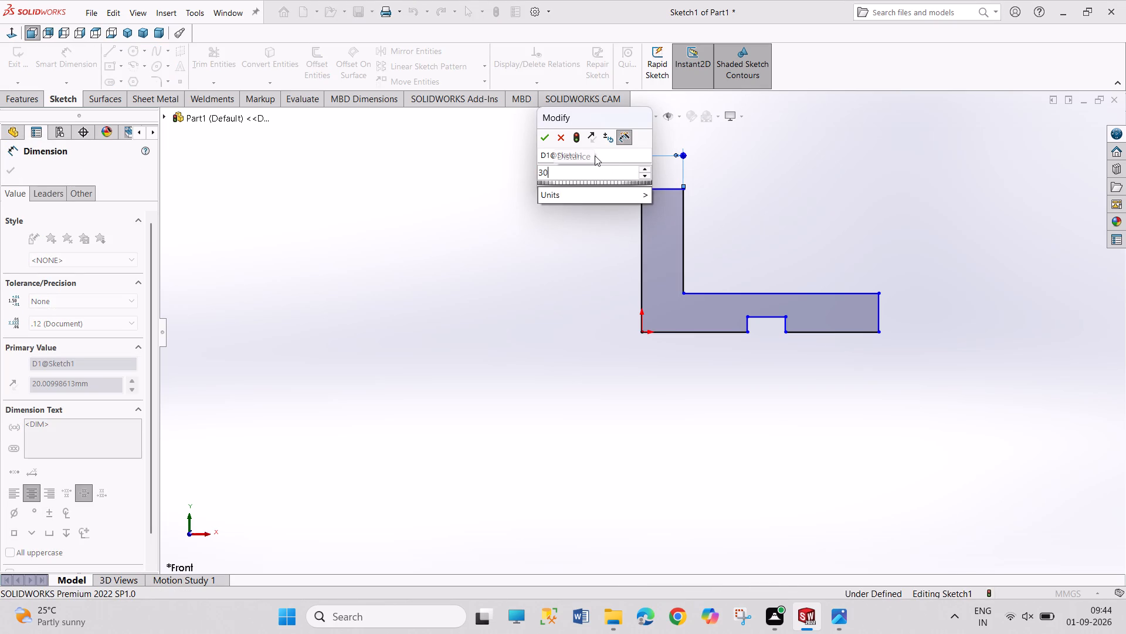
key(Return)
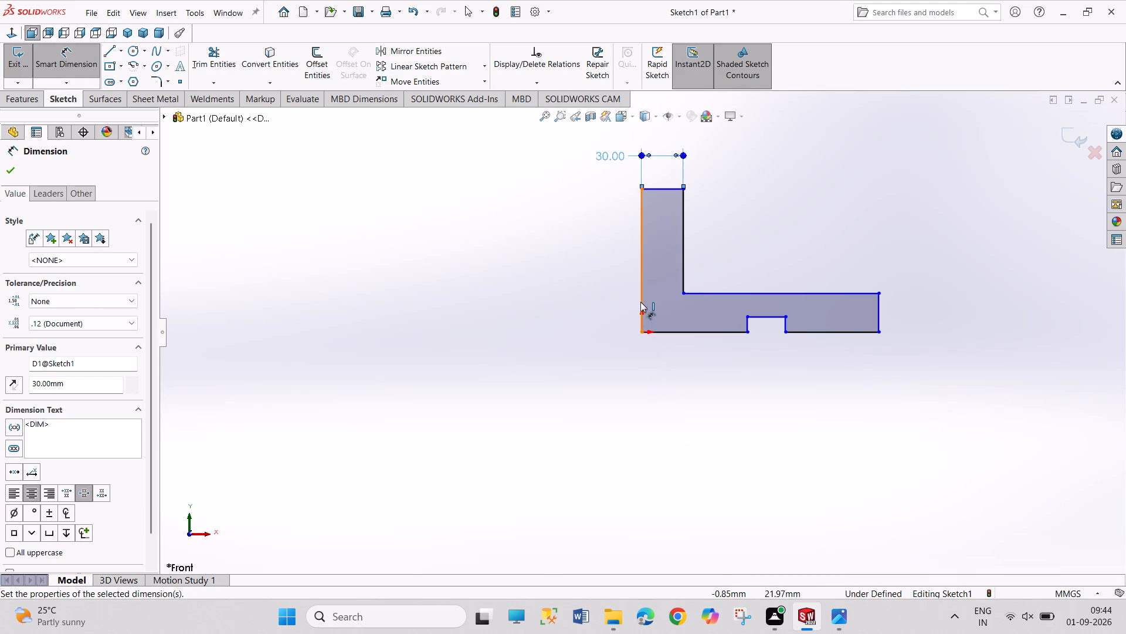
Dimension the horizontal distance from the upright's outer edge to the notch's nearer vertical edge as 57.5 mm.
click(640, 302)
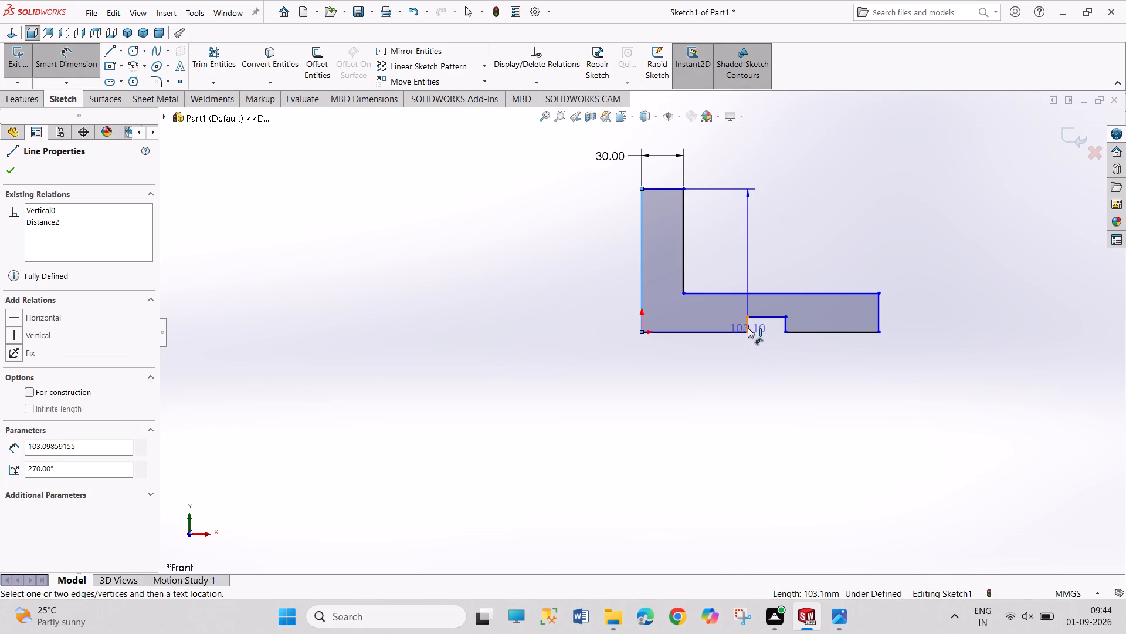
click(748, 328)
click(577, 386)
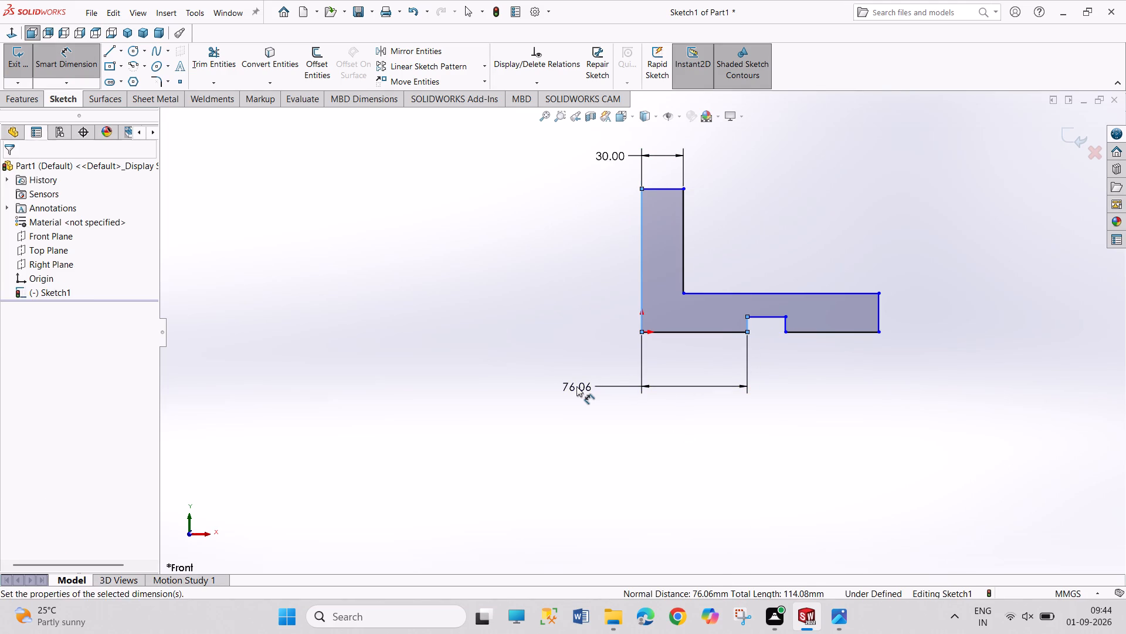
text(57.5)
key(Return)
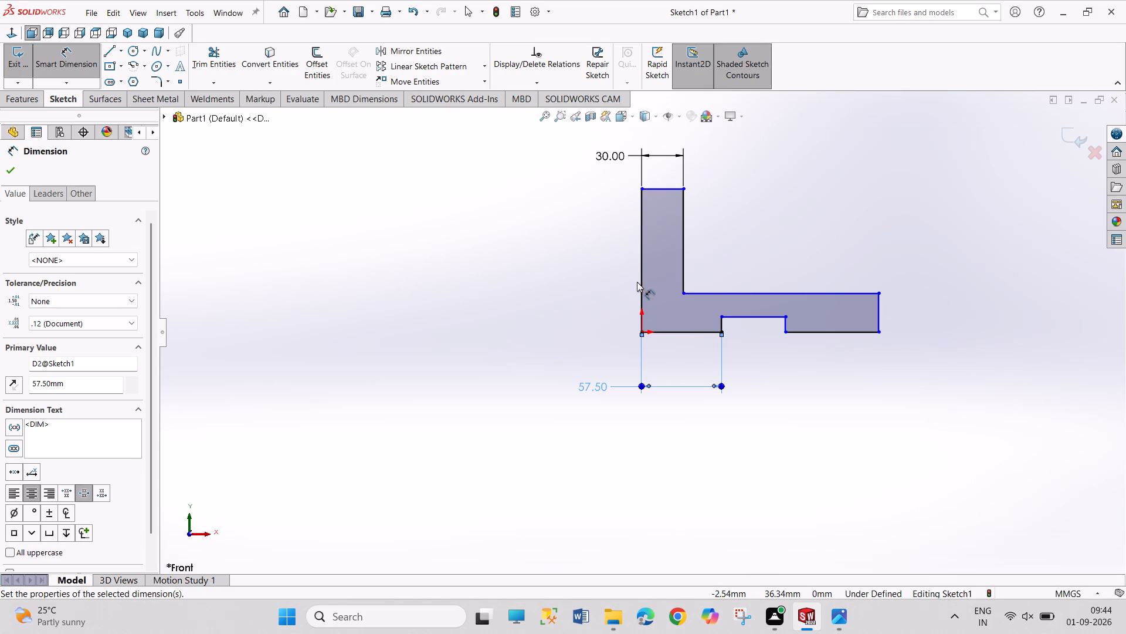
Dimension the horizontal distance from the upright's outer edge to the foot's end edge as 132.5 mm.
click(640, 285)
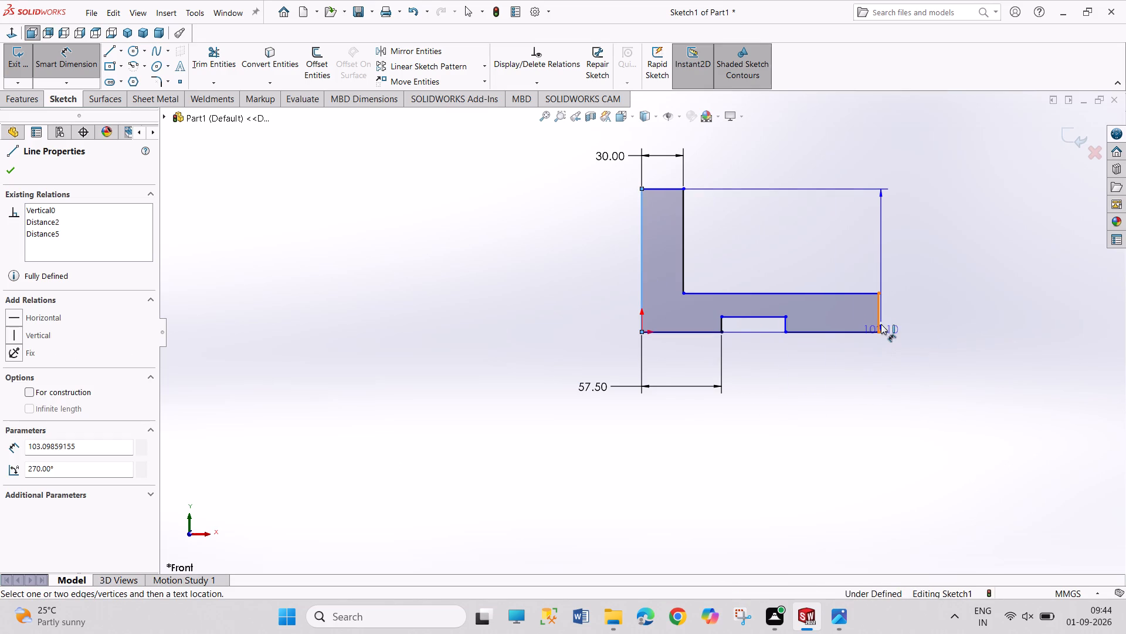
click(879, 321)
click(570, 436)
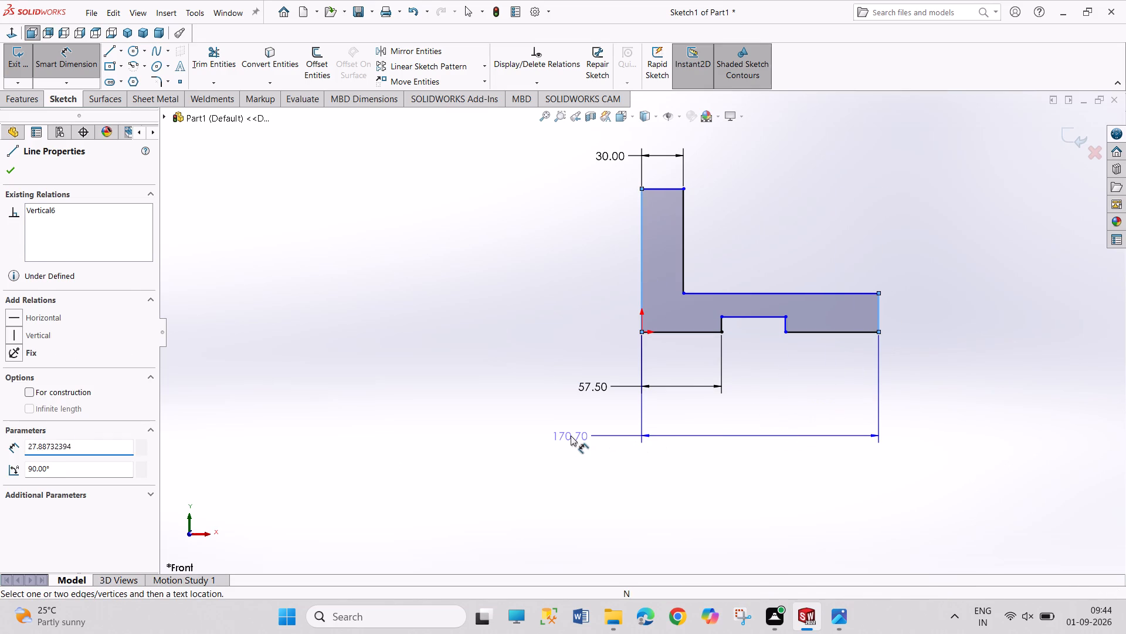
text(132.)
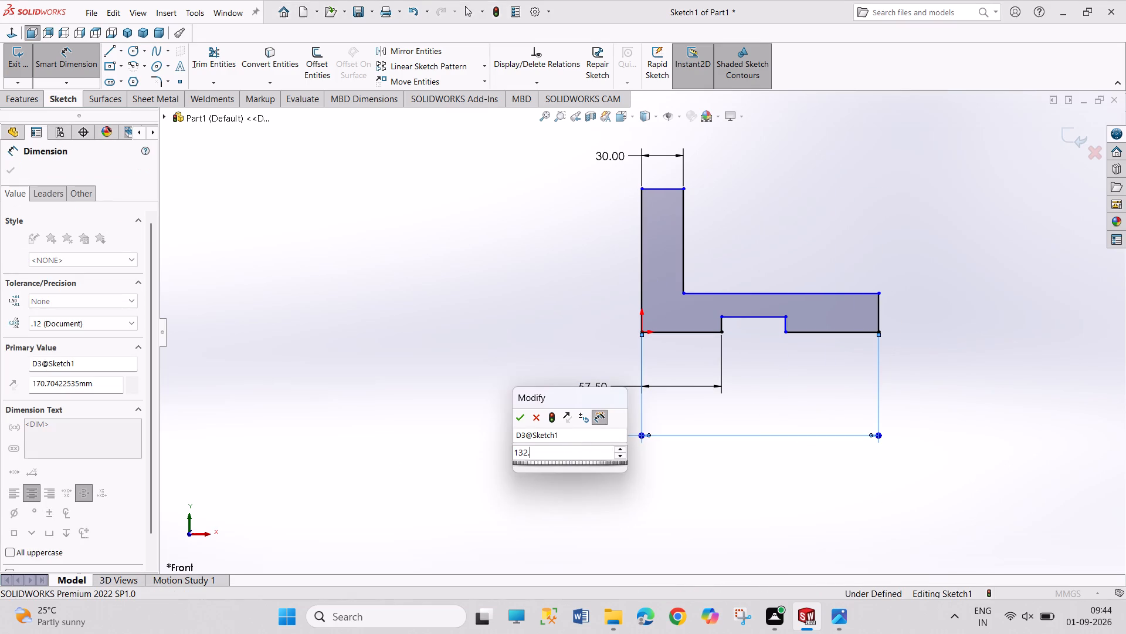
key(5)
key(Return)
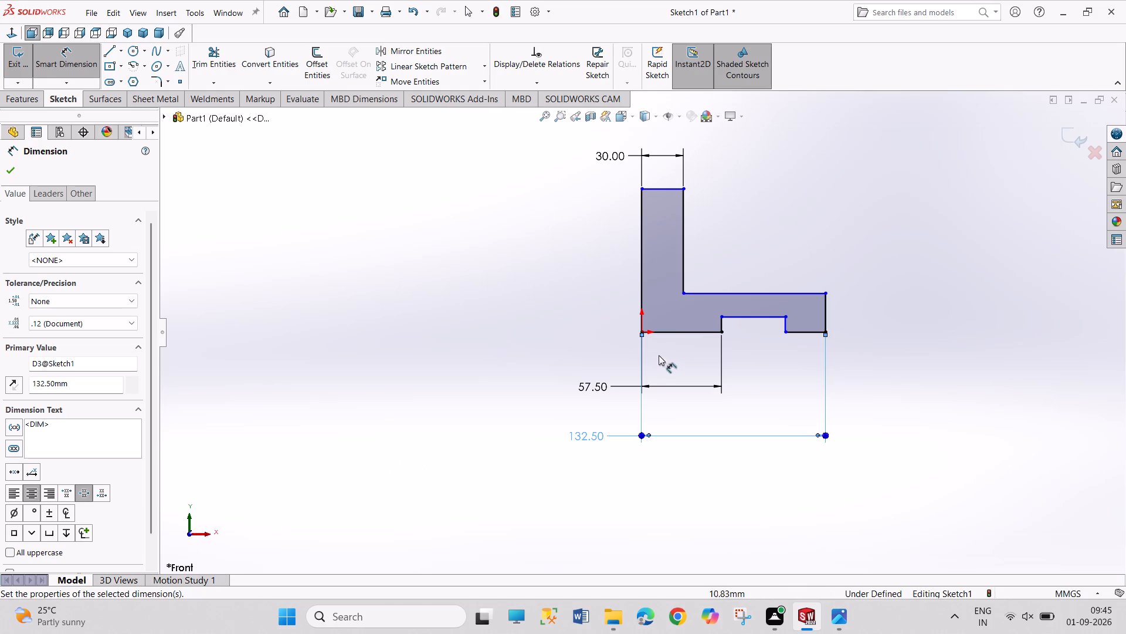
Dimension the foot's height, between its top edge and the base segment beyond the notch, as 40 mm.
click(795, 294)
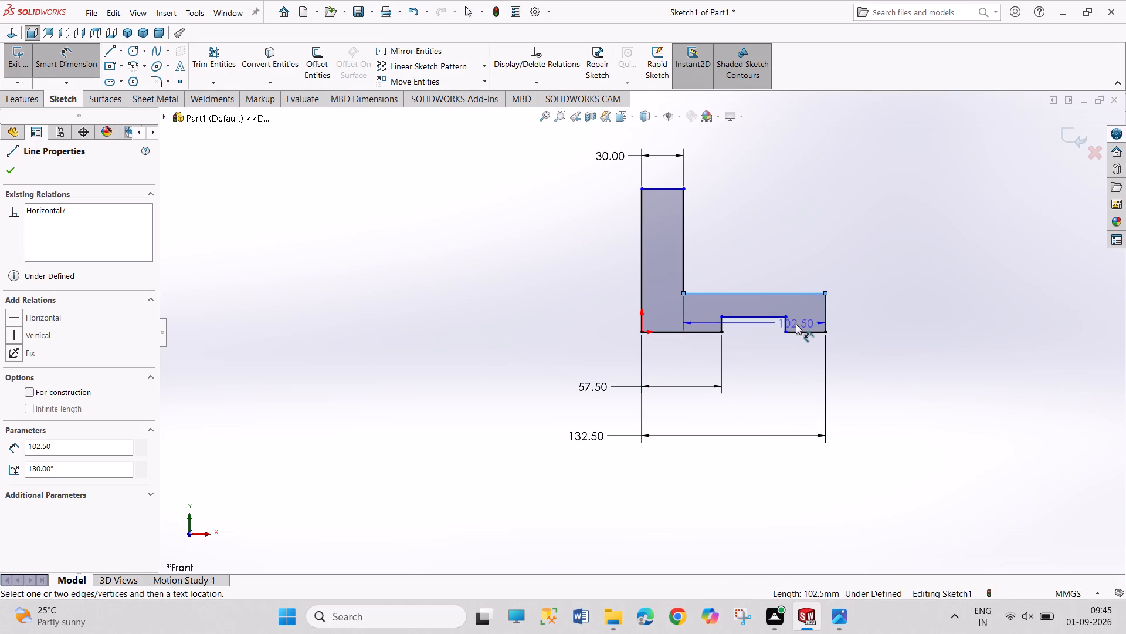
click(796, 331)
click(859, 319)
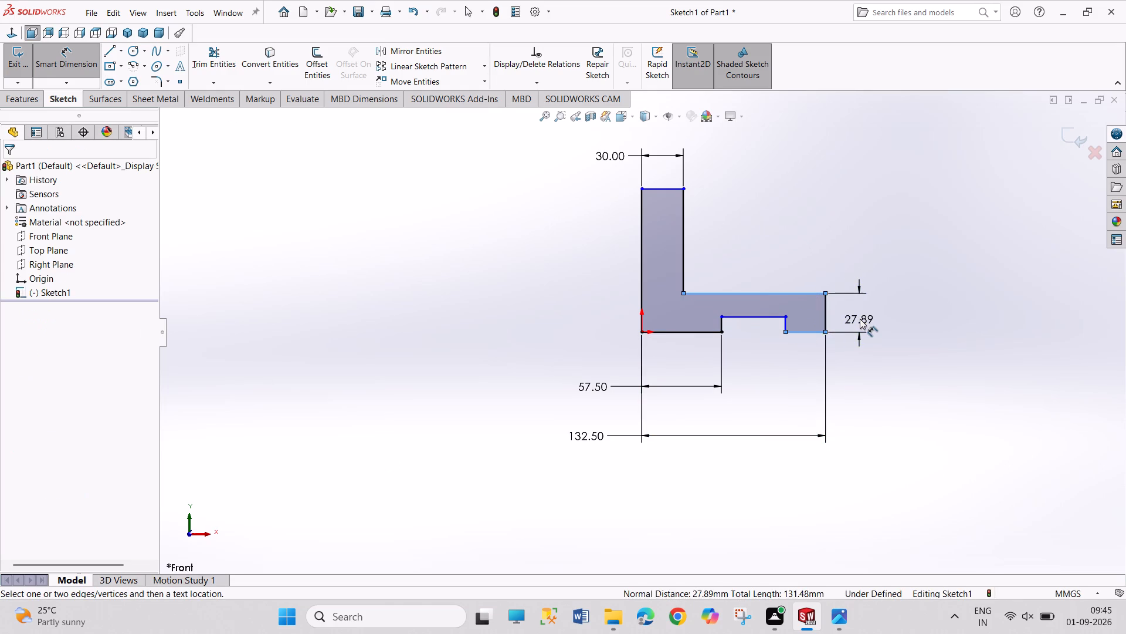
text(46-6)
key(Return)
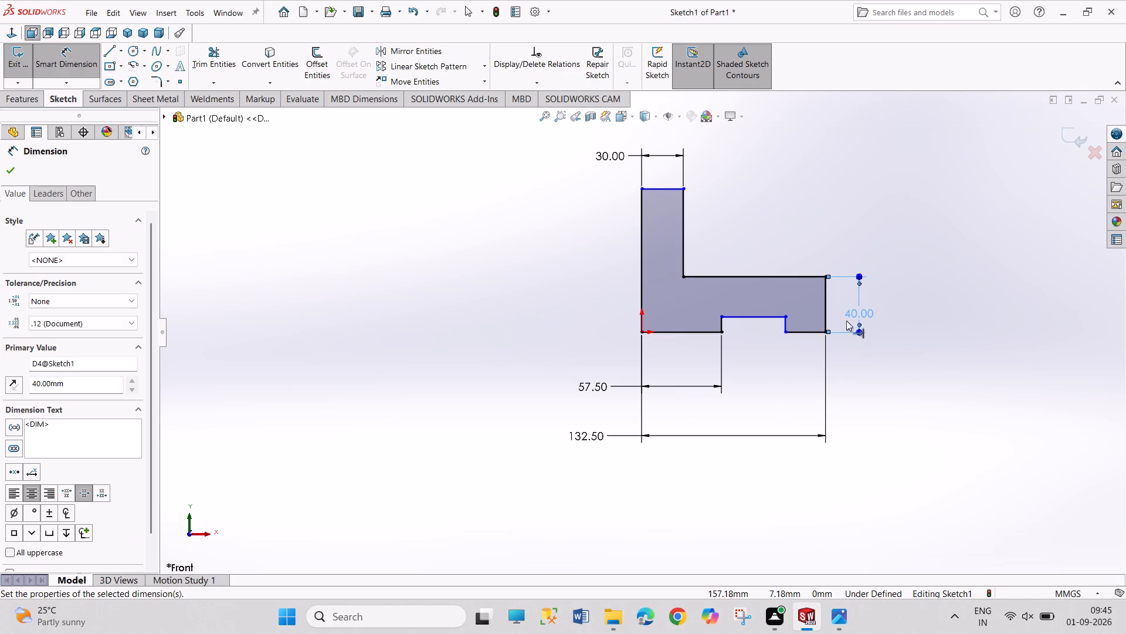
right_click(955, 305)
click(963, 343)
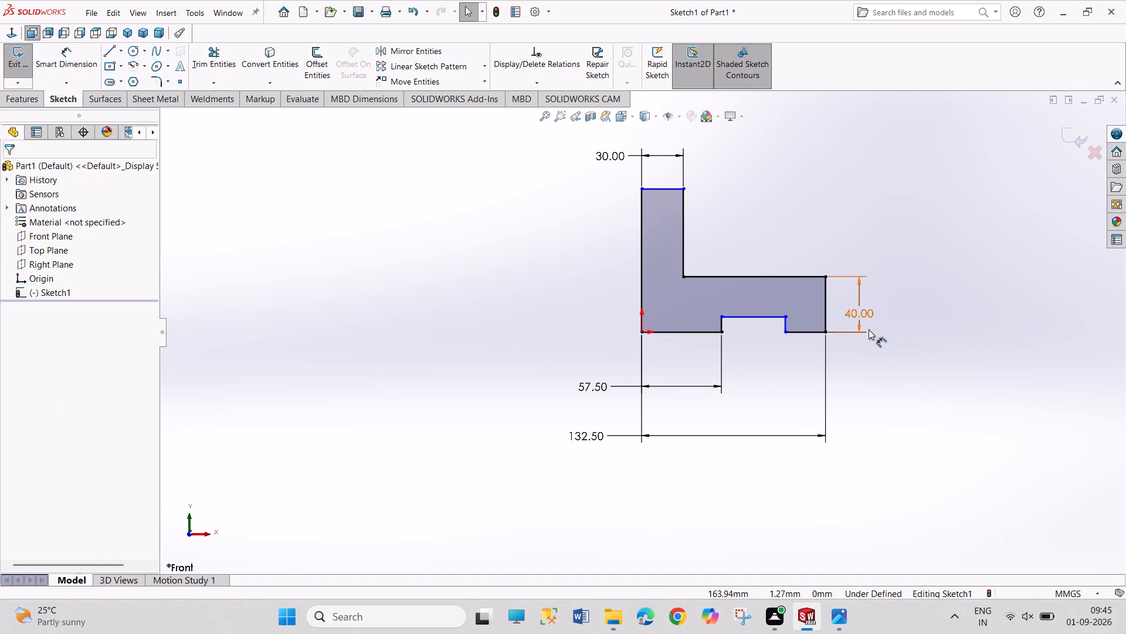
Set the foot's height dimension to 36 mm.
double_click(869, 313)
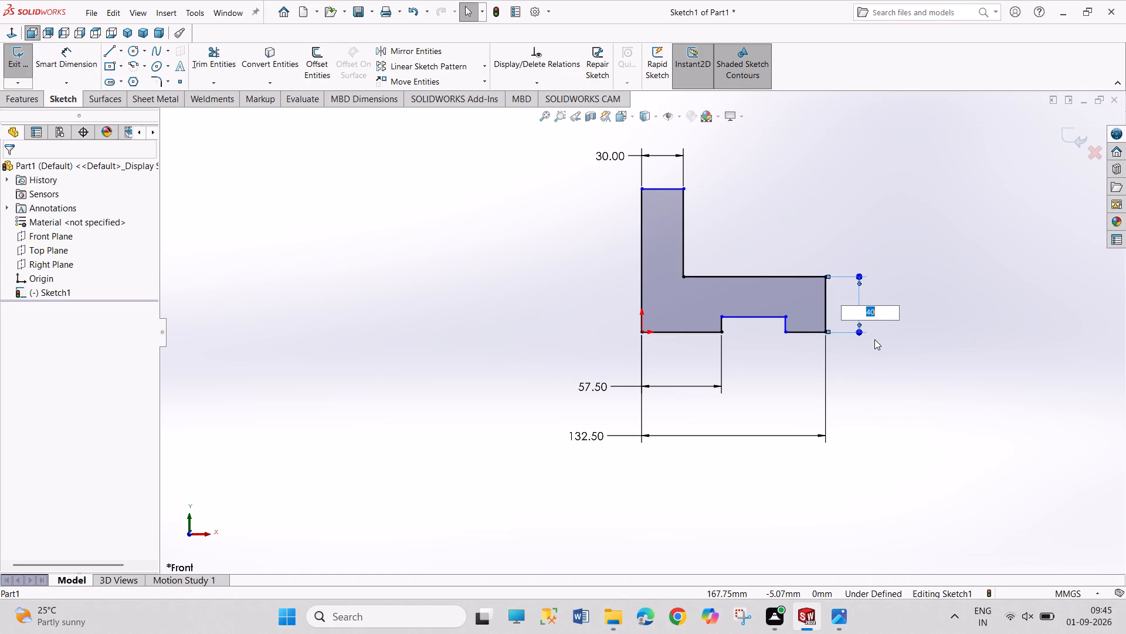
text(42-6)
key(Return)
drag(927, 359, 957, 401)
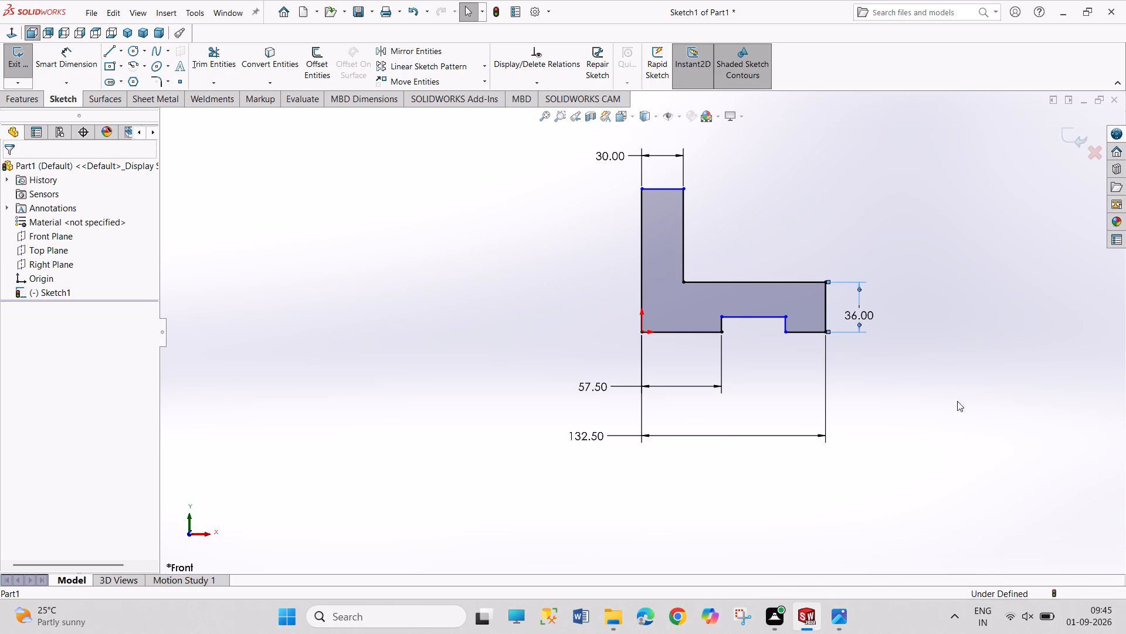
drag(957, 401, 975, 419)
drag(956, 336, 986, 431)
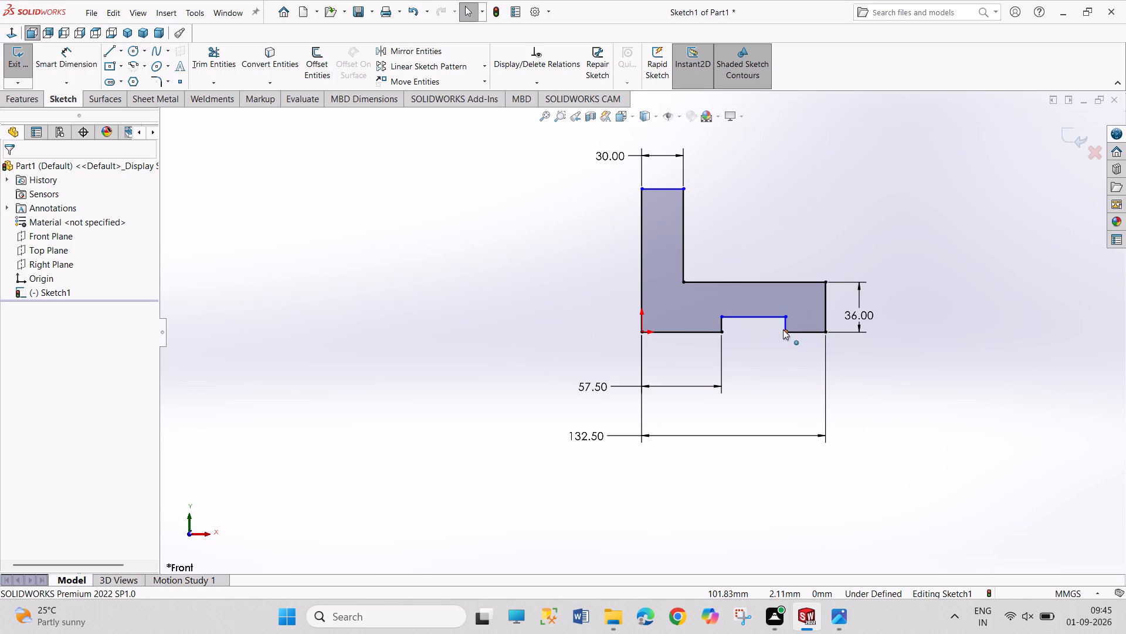
Delete the notch's far vertical edge and the base segment between the notch and the foot's end edge.
right_click(783, 328)
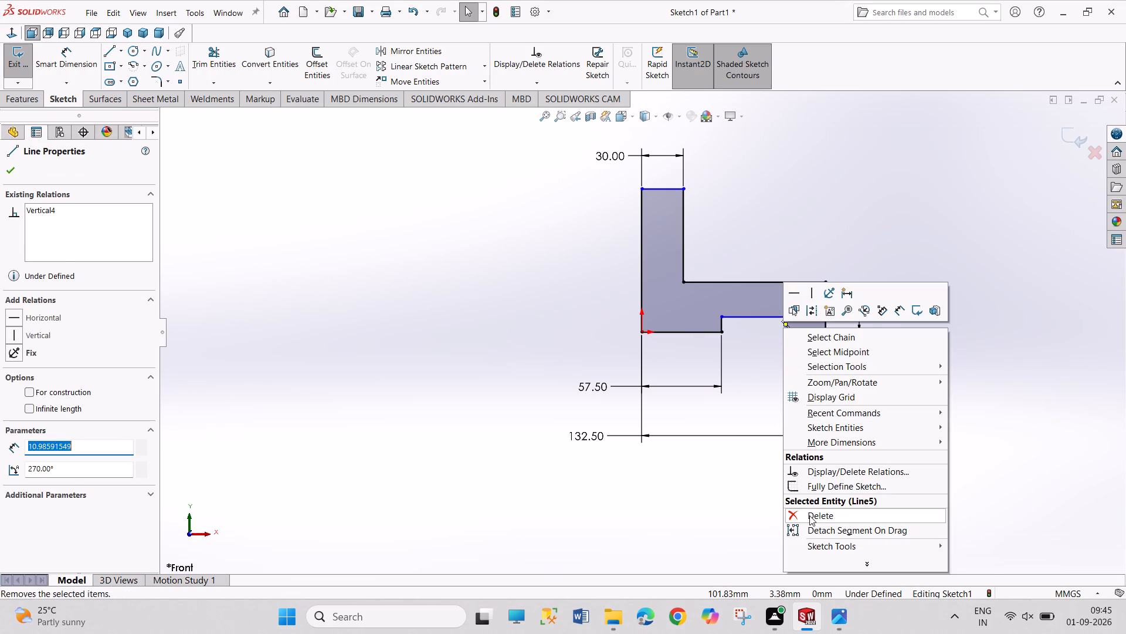
click(809, 515)
right_click(809, 332)
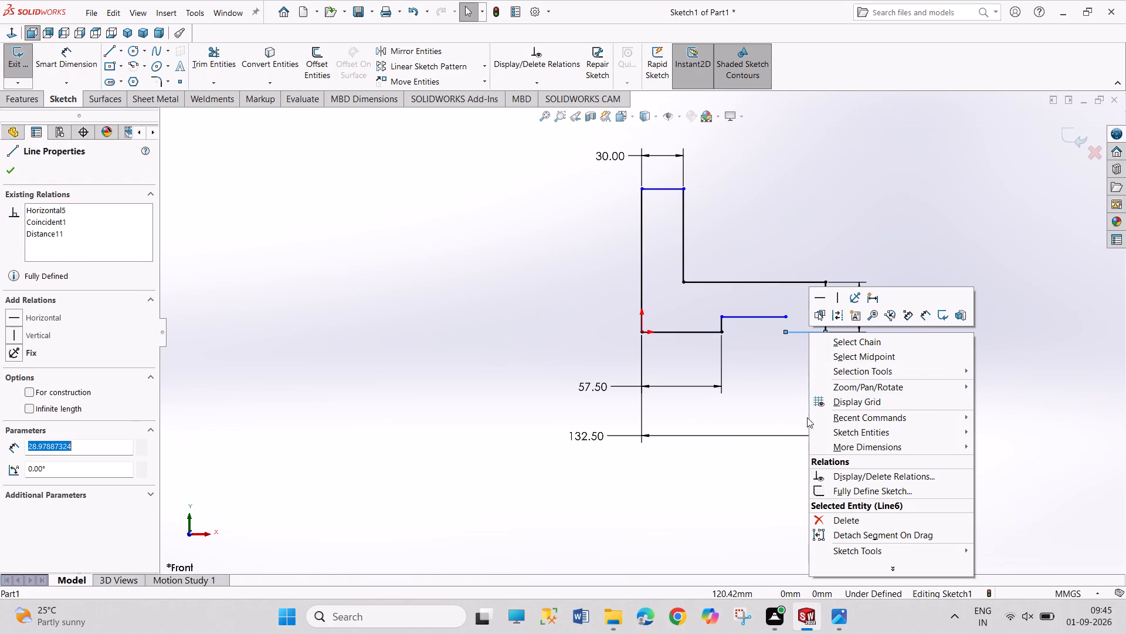
click(833, 520)
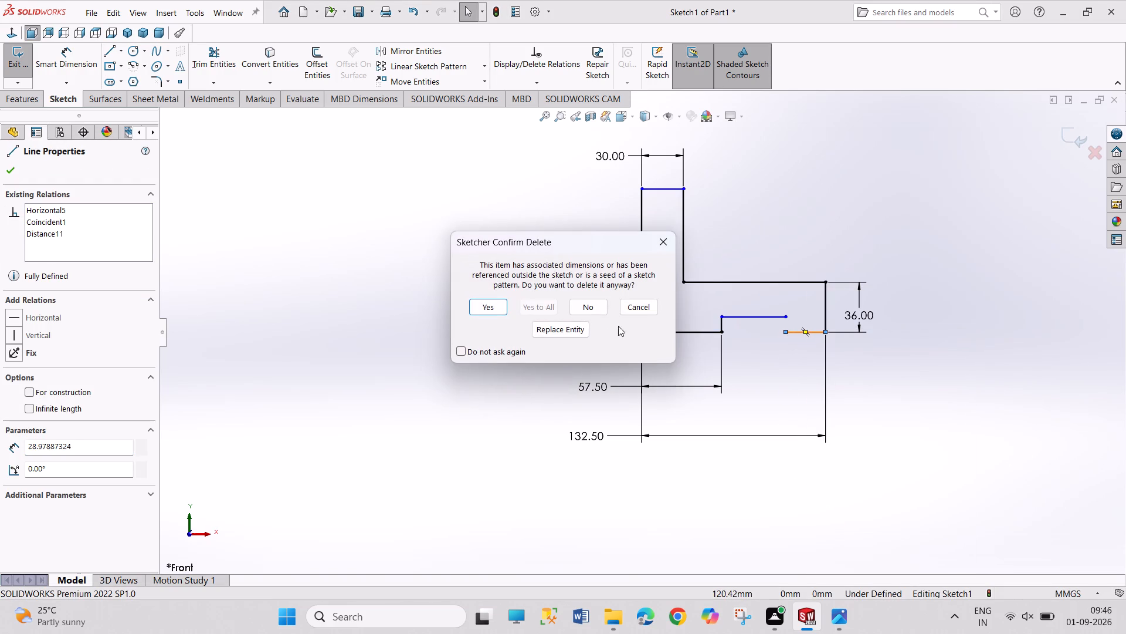
click(498, 307)
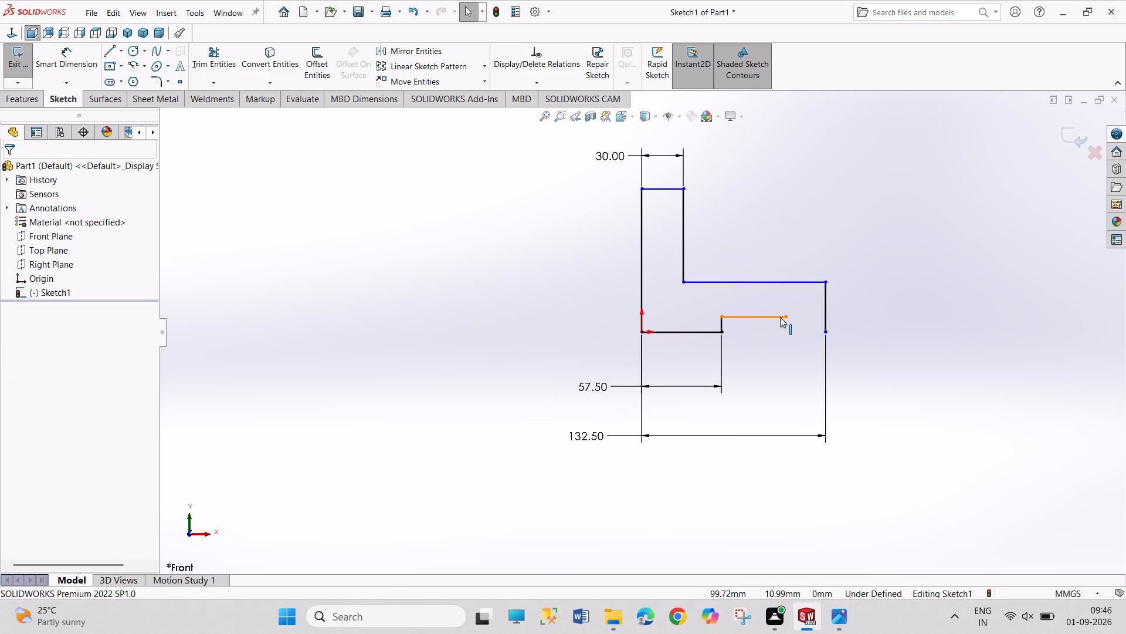
Stretch the notch's top line past the foot's end edge and trim both overhanging ends at their intersection.
drag(786, 316, 844, 320)
click(224, 75)
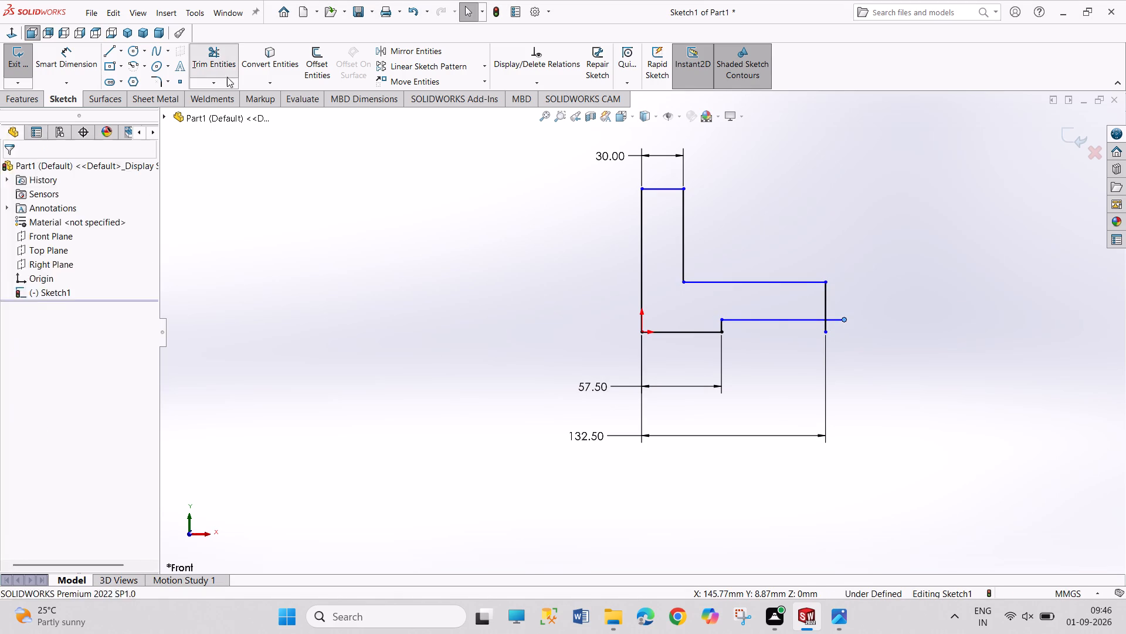
click(826, 326)
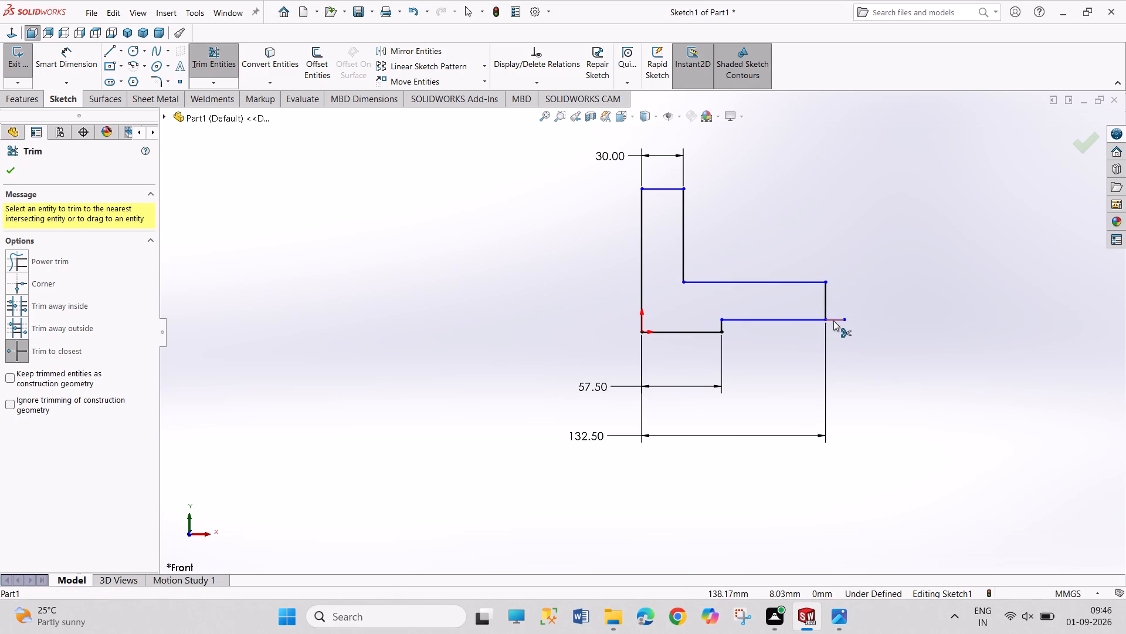
click(836, 316)
right_click(859, 316)
click(873, 356)
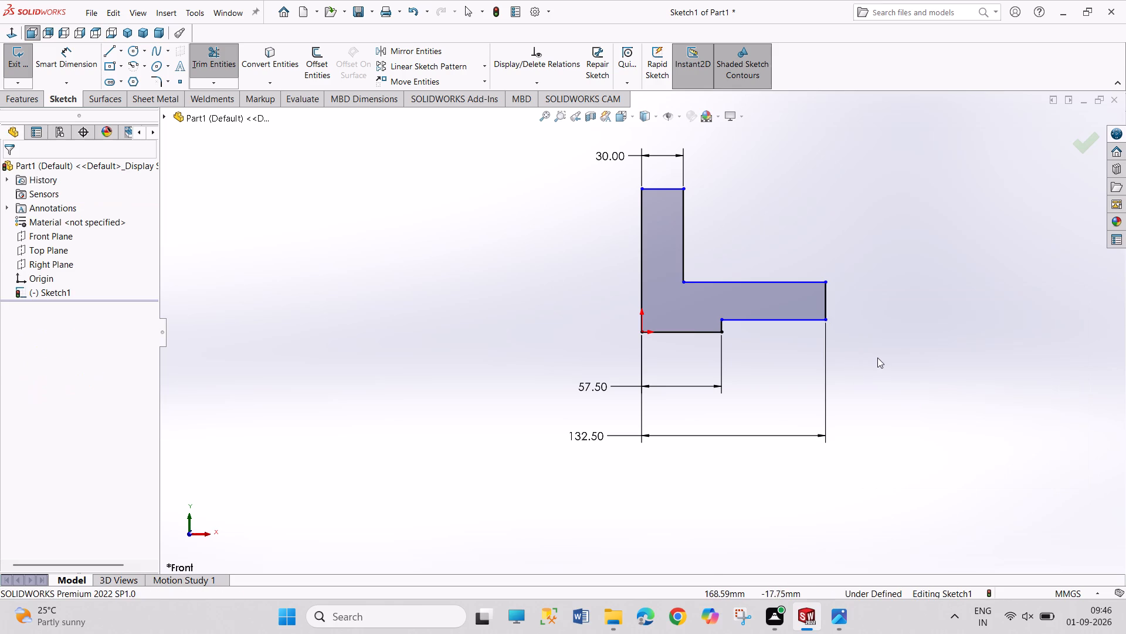
Dimension the height from the remaining base line to the foot's top edge as 36 mm.
right_drag(877, 358, 855, 218)
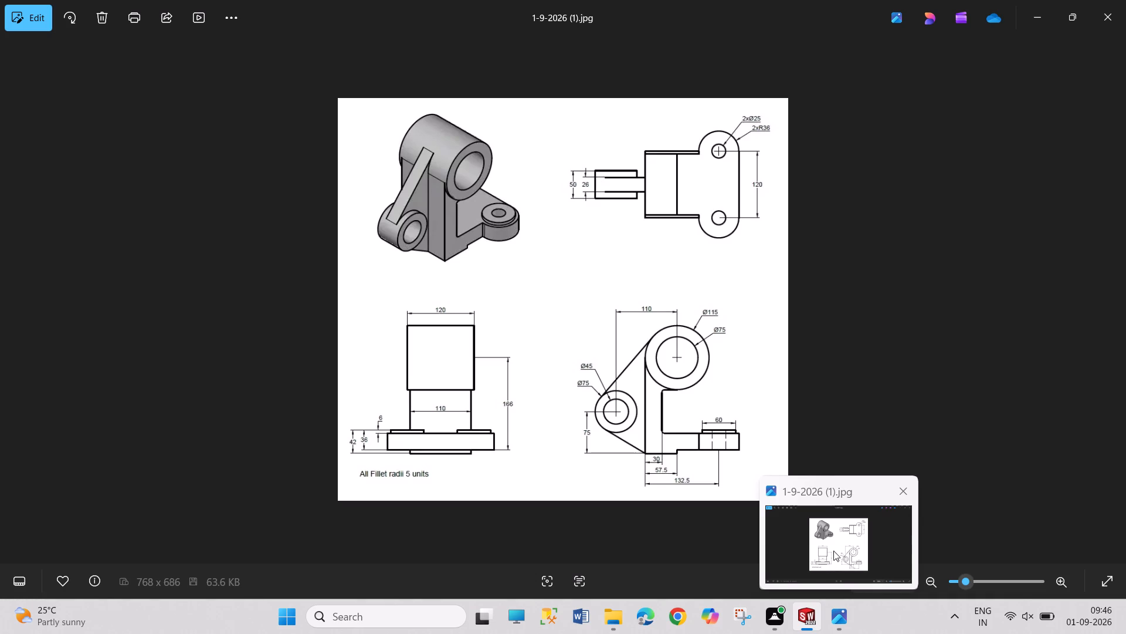
click(696, 283)
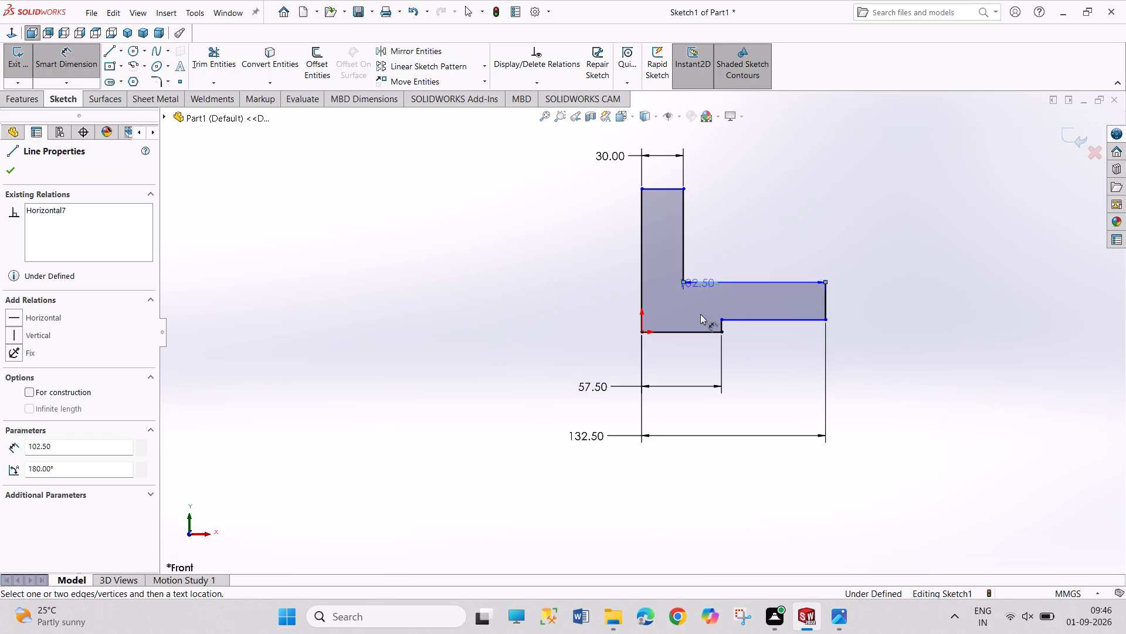
click(706, 332)
click(572, 303)
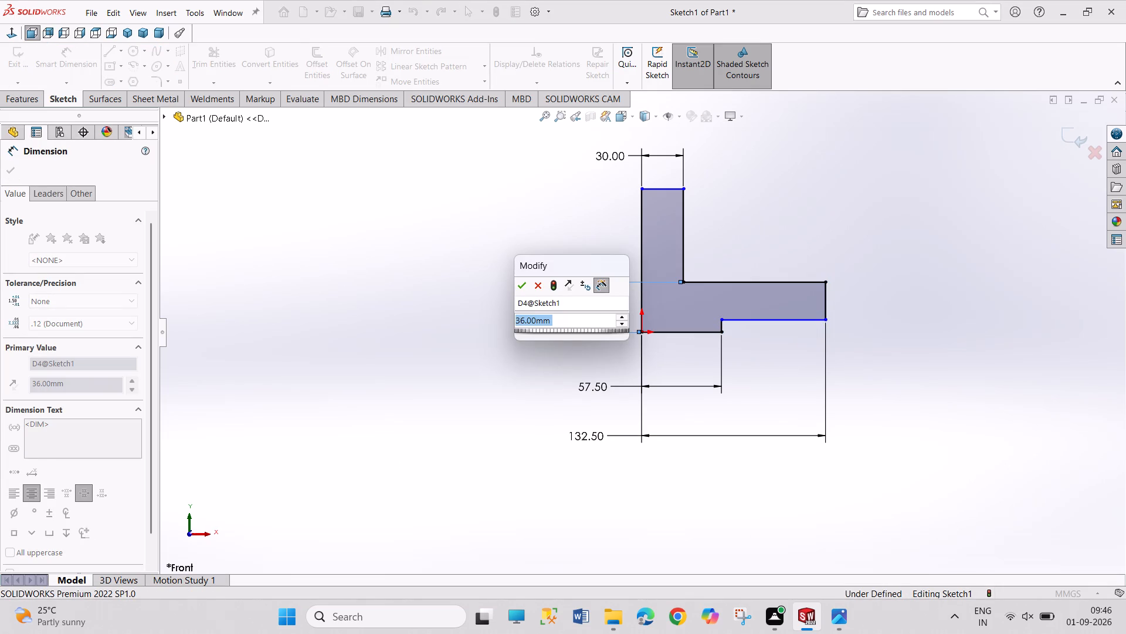
text(42-6)
key(Return)
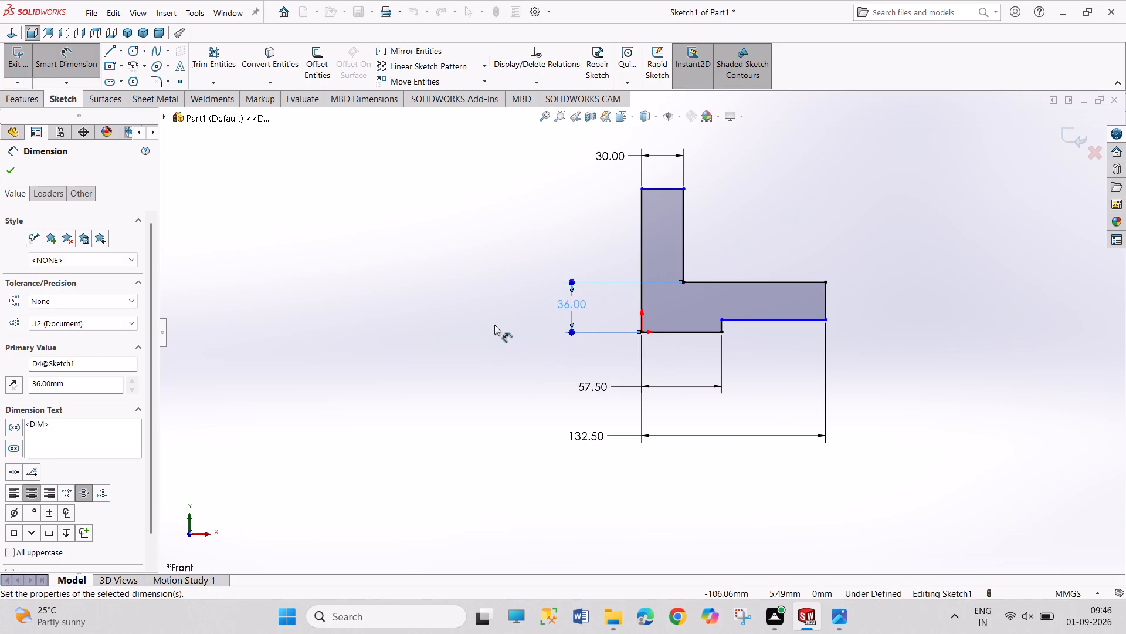
right_drag(491, 321, 485, 321)
click(503, 363)
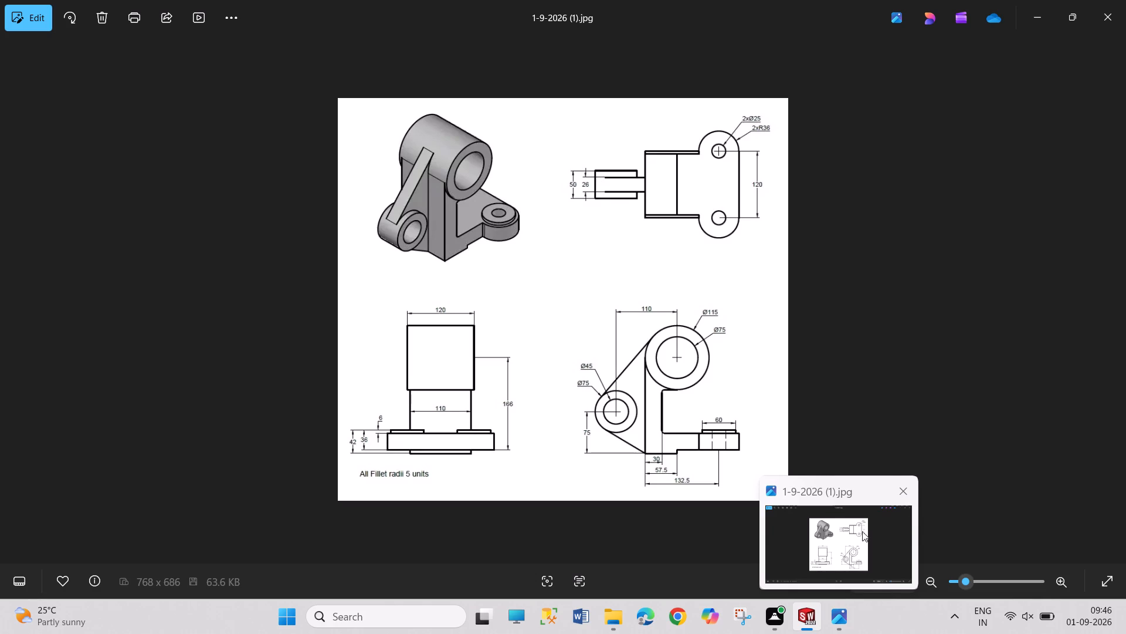
Dimension the foot's vertical end edge as 30 mm.
right_drag(874, 443, 871, 307)
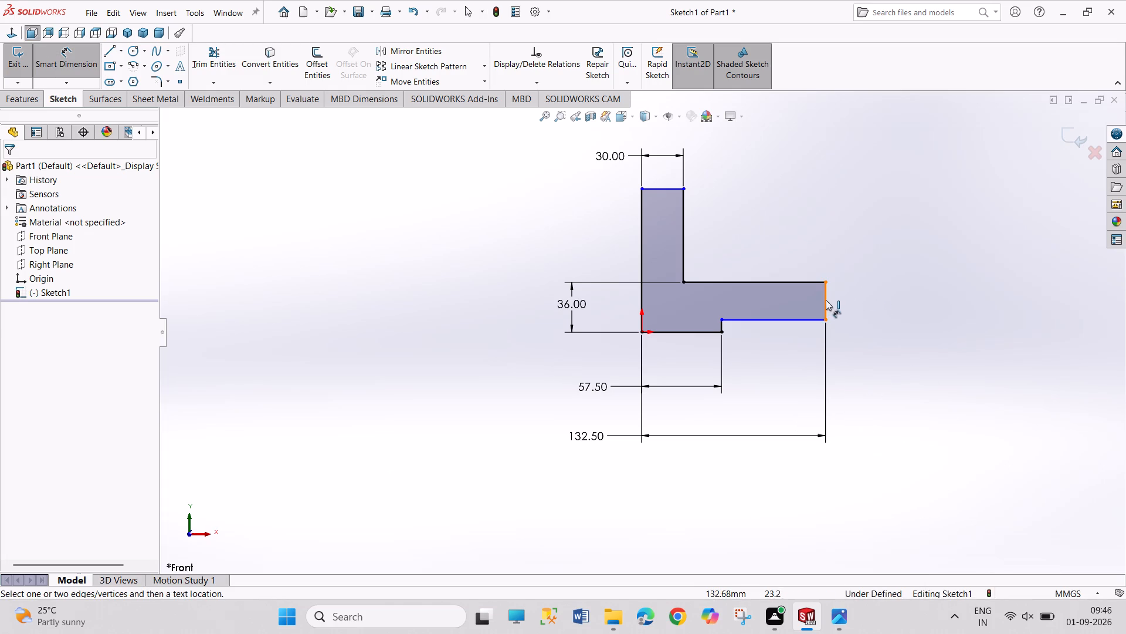
click(826, 301)
click(877, 301)
text(30)
key(Return)
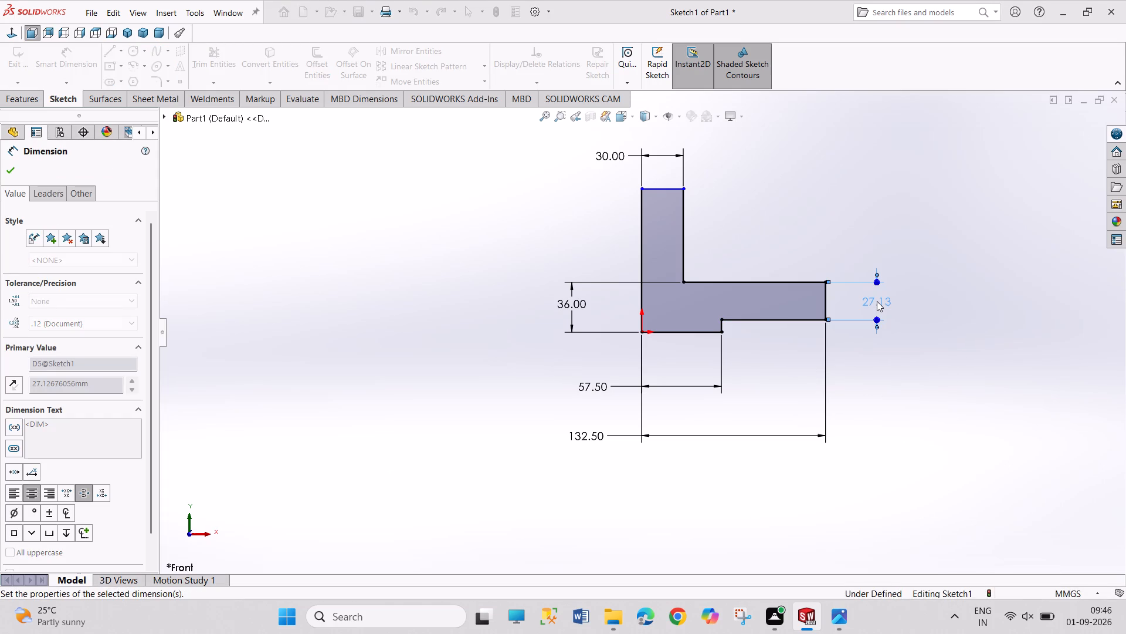
right_click(948, 372)
click(955, 406)
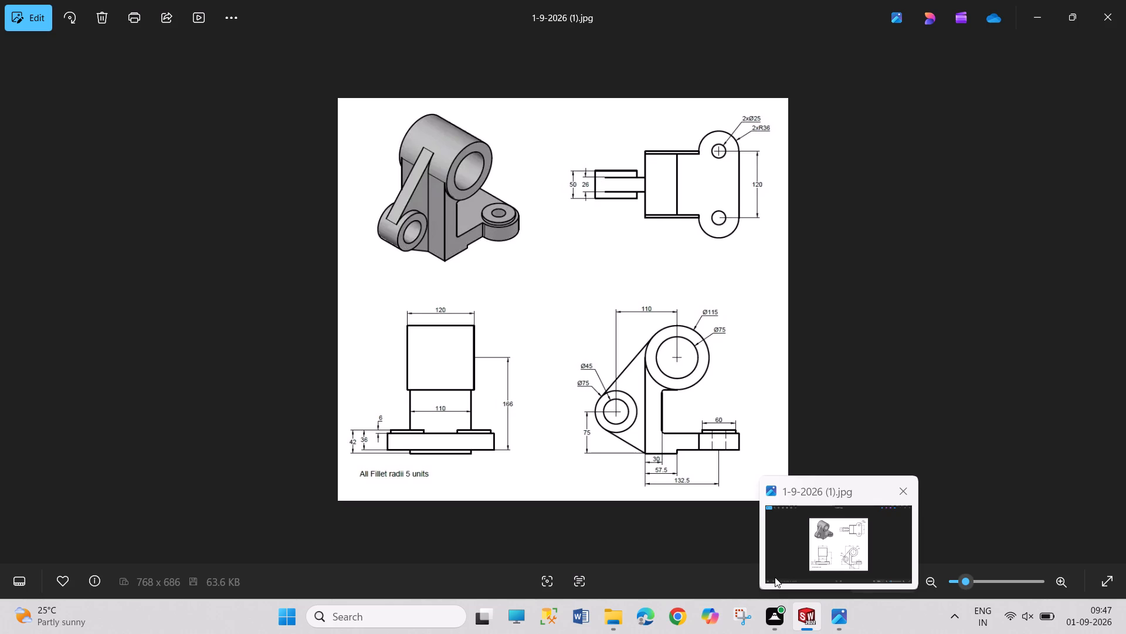
Dimension the profile's overall height from the base line to the upright's top line as 166 mm.
right_drag(952, 420, 875, 240)
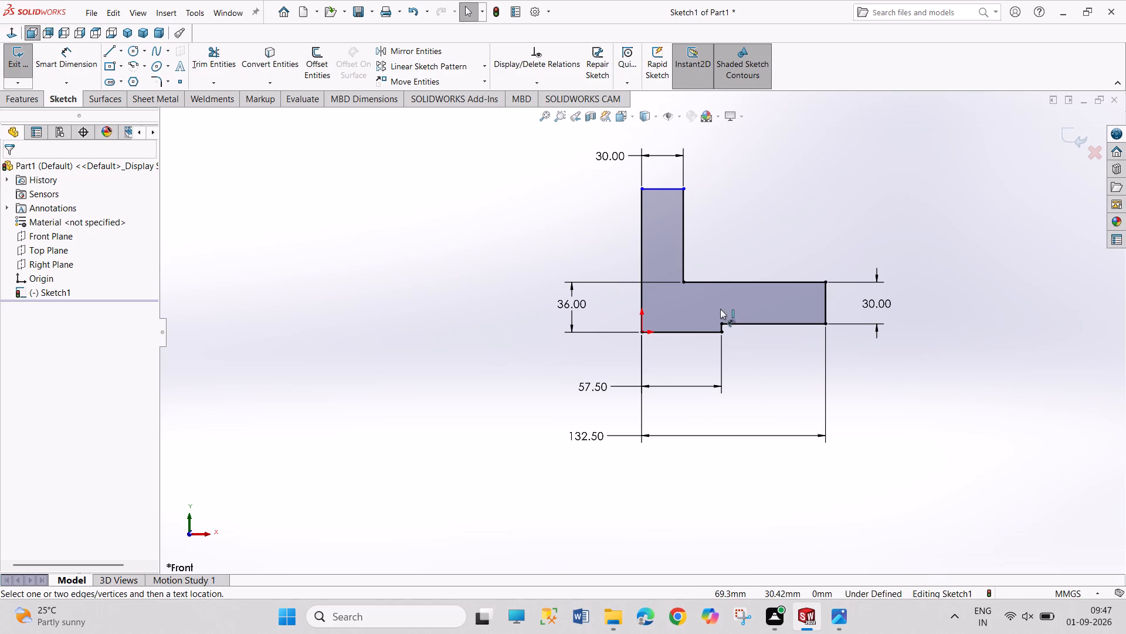
click(689, 335)
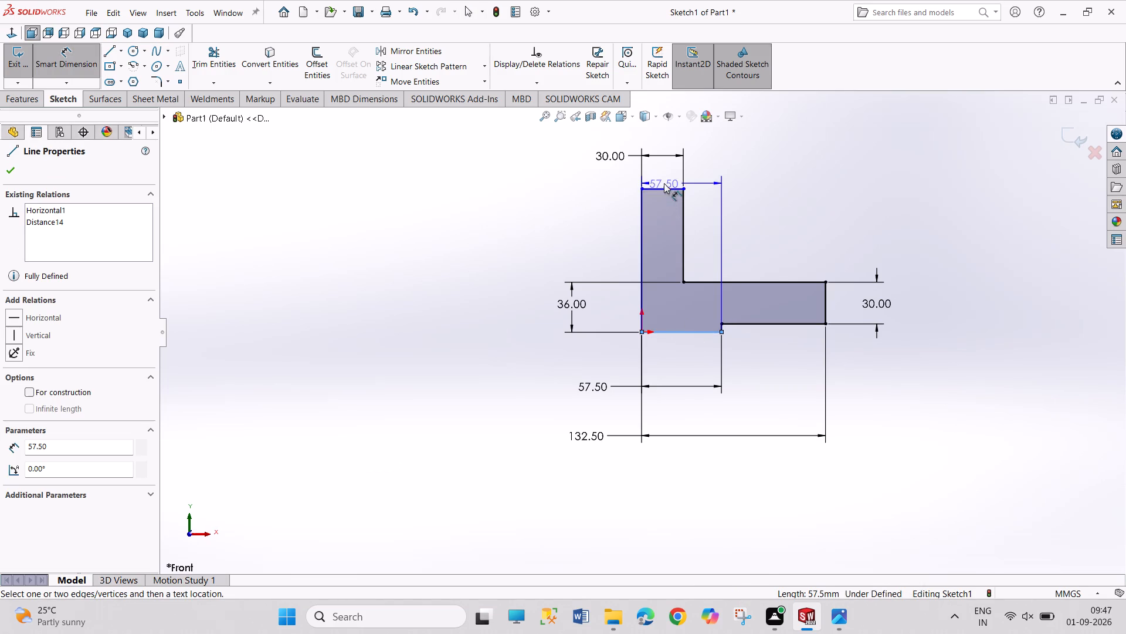
click(662, 188)
click(474, 240)
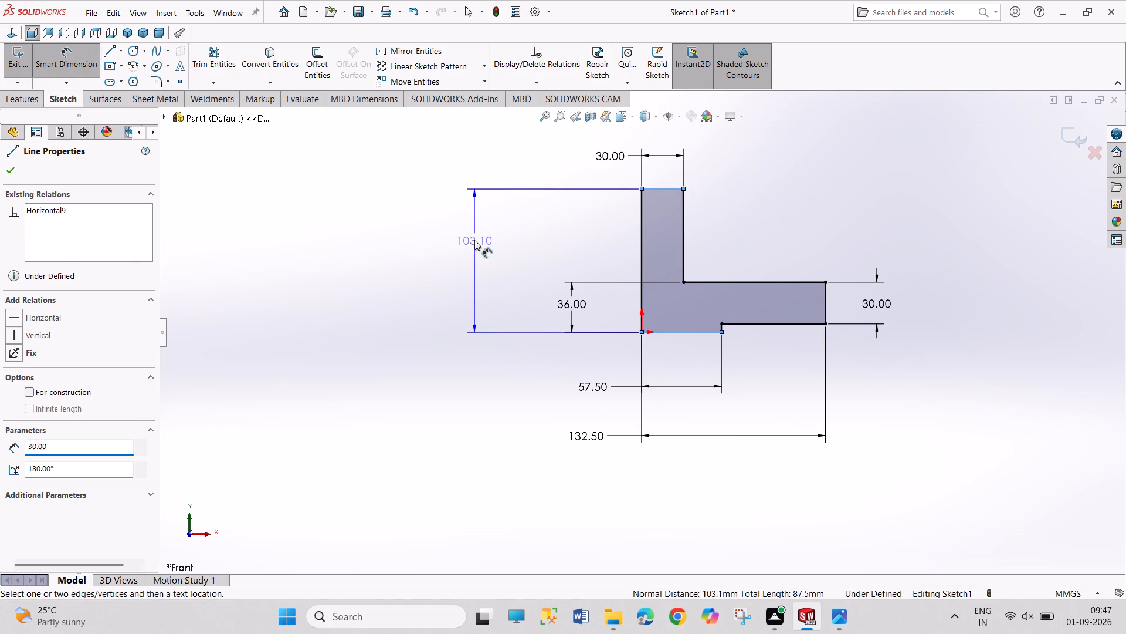
text(166)
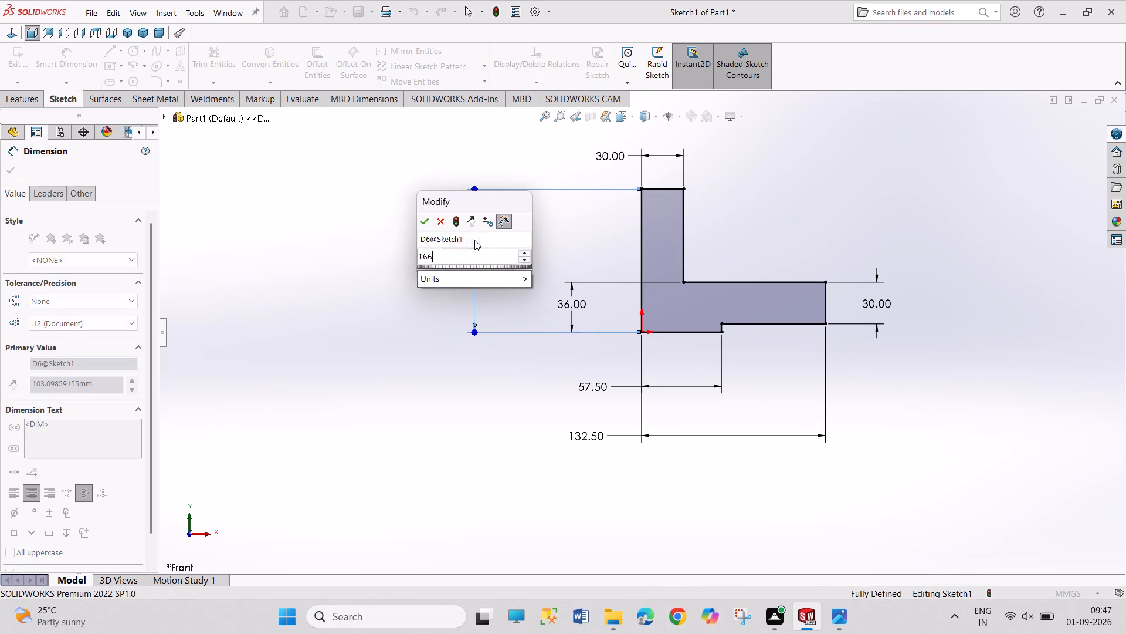
key(Return)
right_click(751, 192)
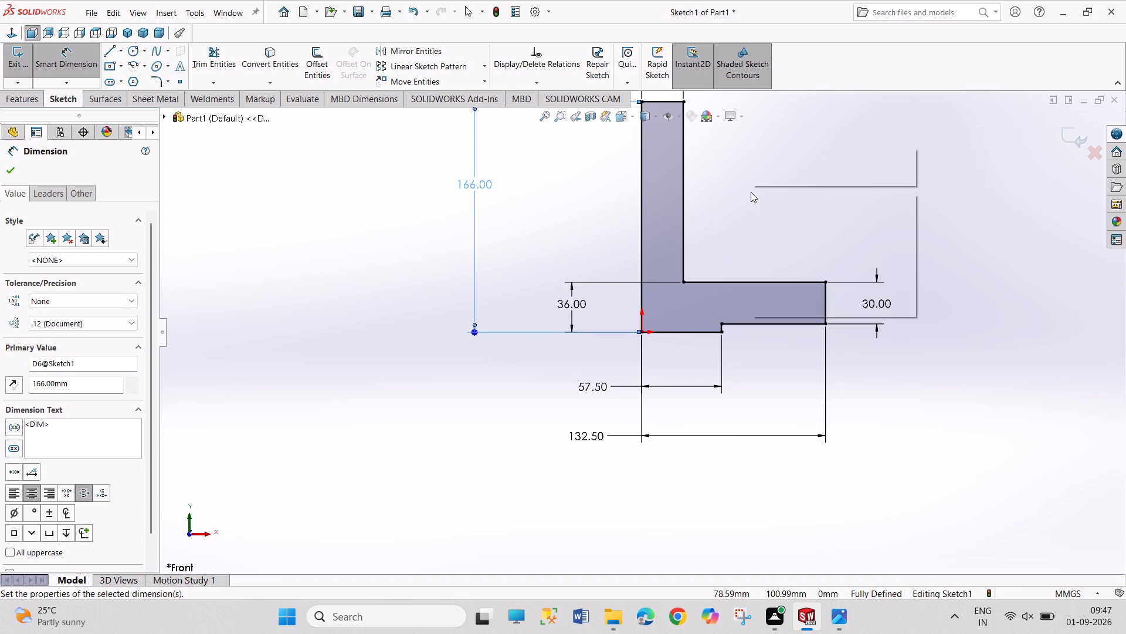
click(766, 232)
Close the profile sketch and extrude it as a boss with the Mid Plane end condition to a depth of 120 mm.
scroll(682, 251, up, 1)
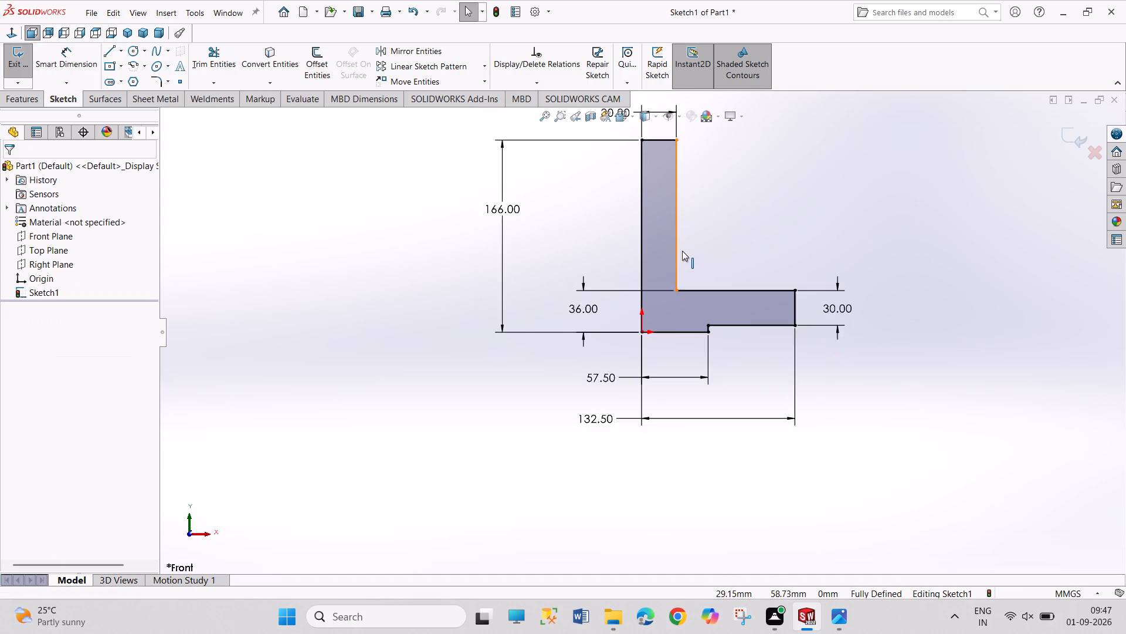
scroll(682, 251, up, 2)
scroll(641, 192, down, 1)
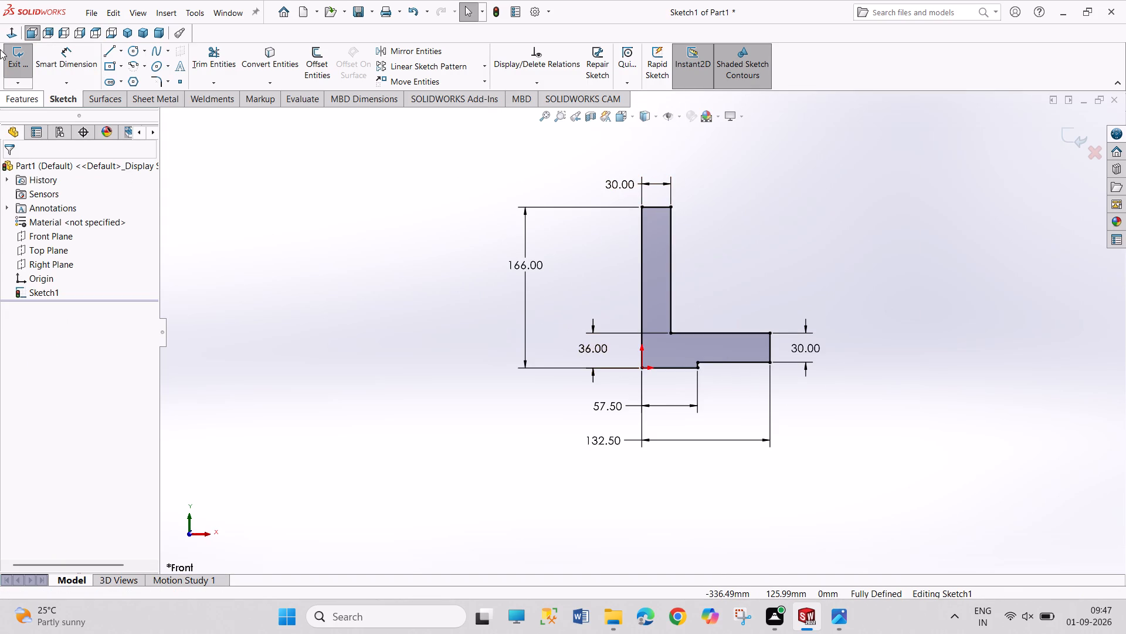
click(12, 58)
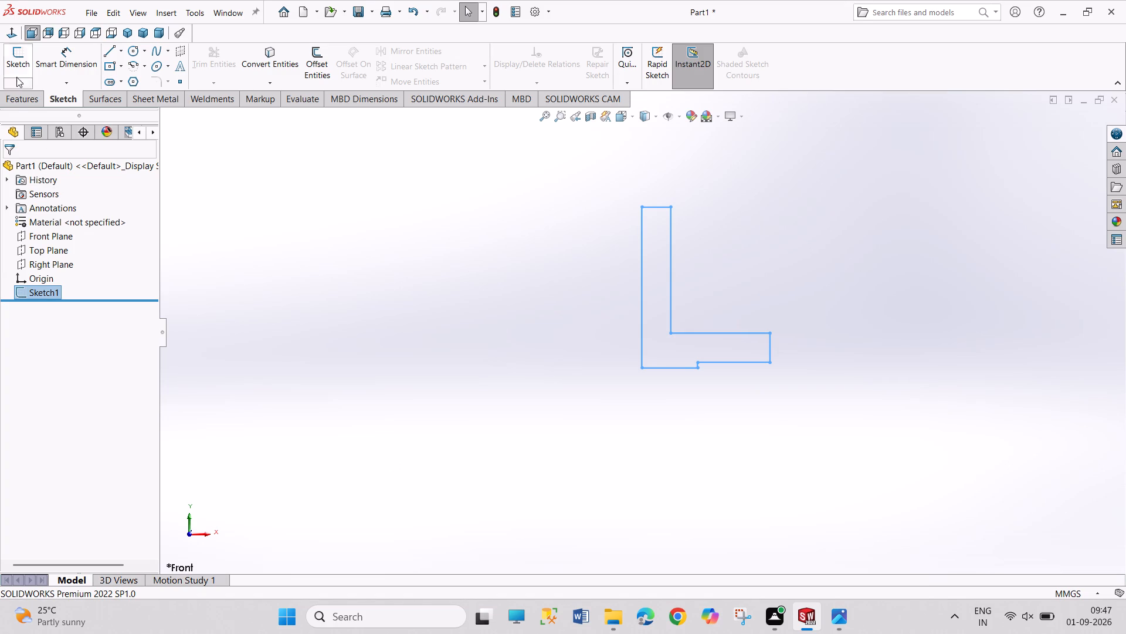
click(29, 96)
click(29, 69)
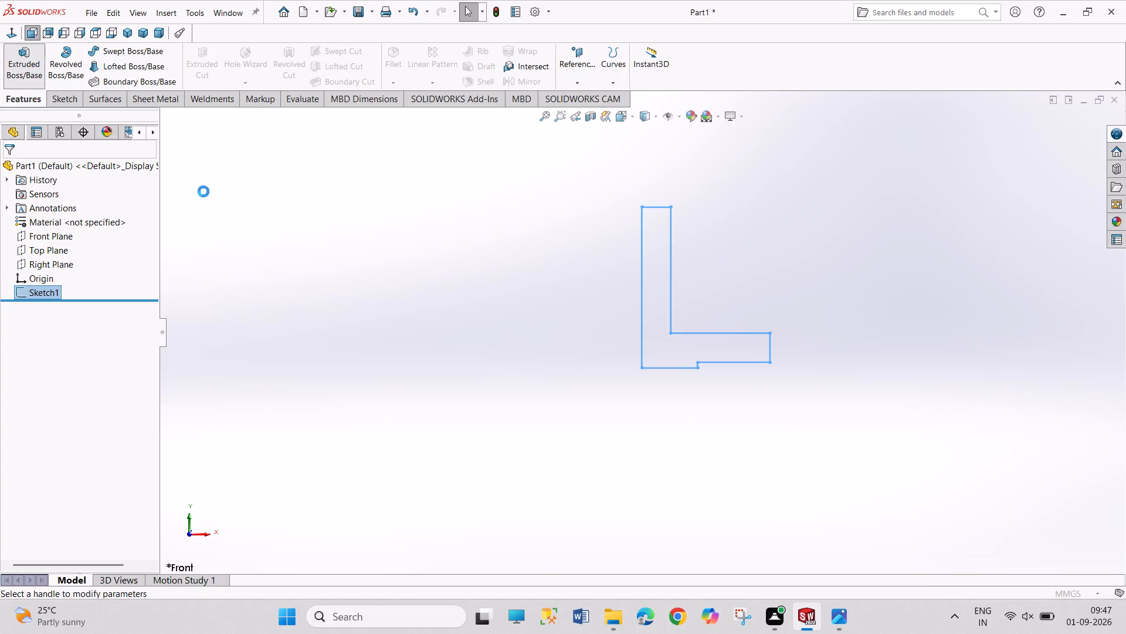
triple_click(140, 305)
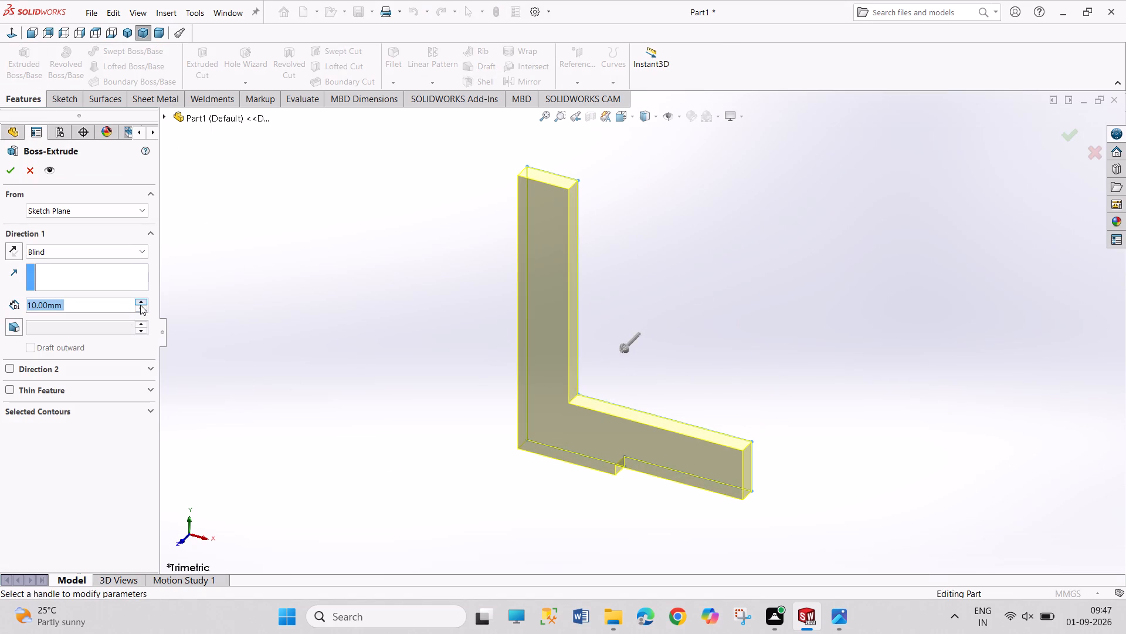
click(131, 246)
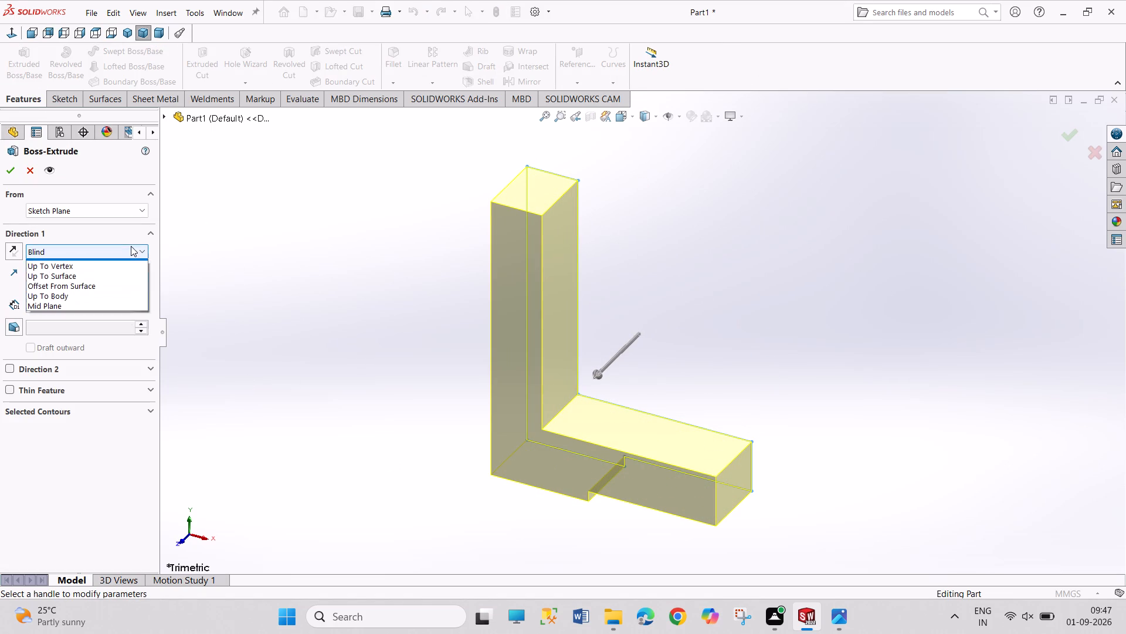
click(128, 312)
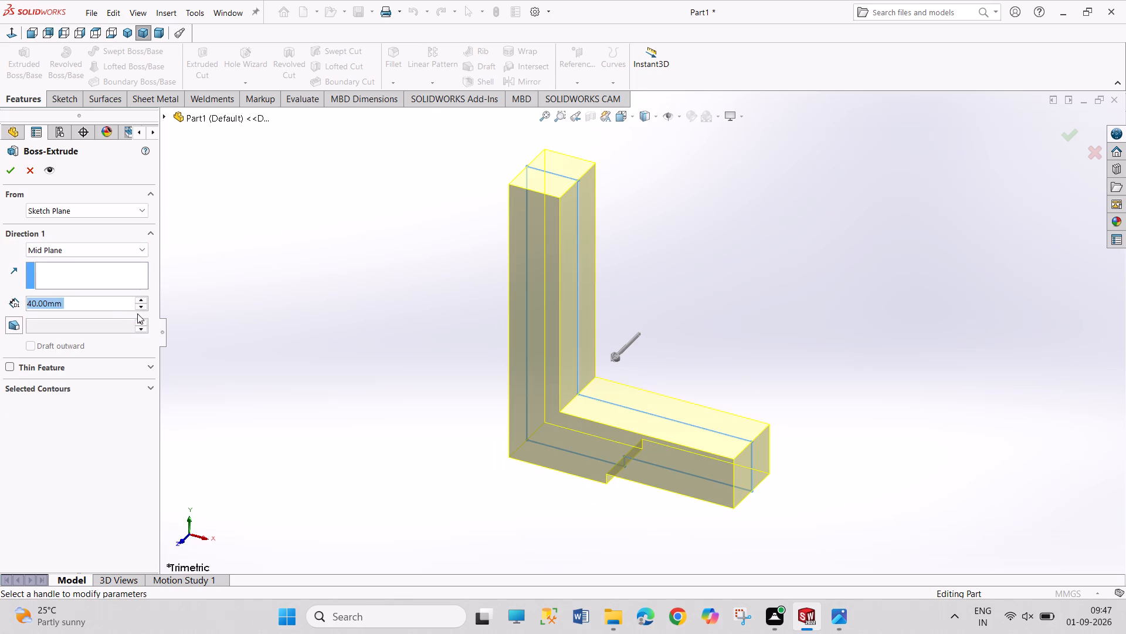
triple_click(146, 298)
triple_click(146, 298)
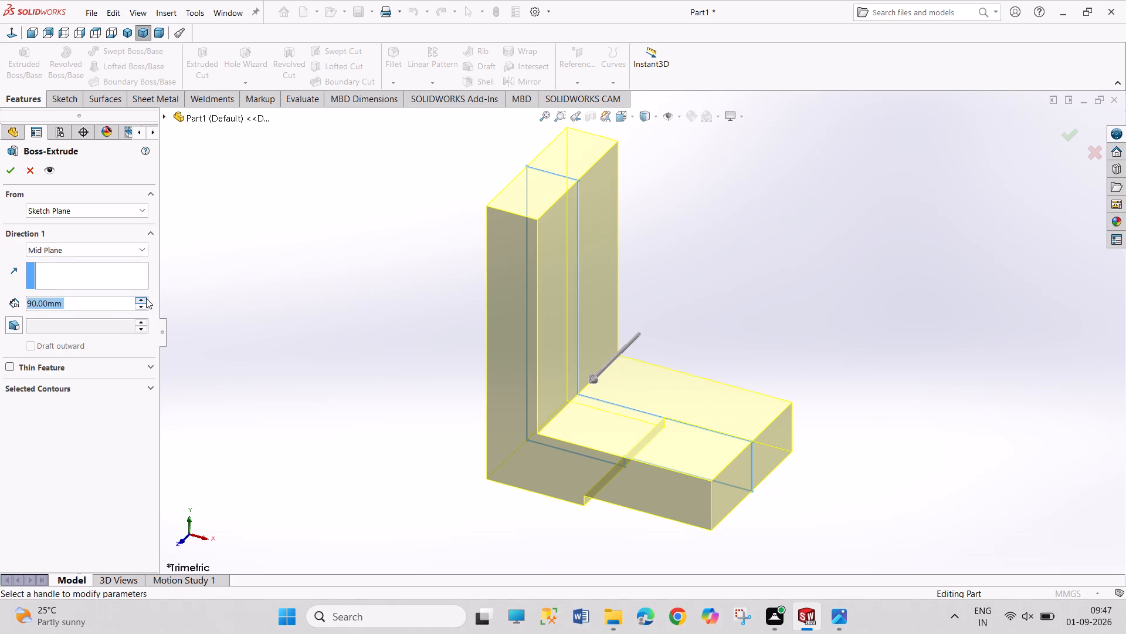
click(146, 298)
click(146, 298)
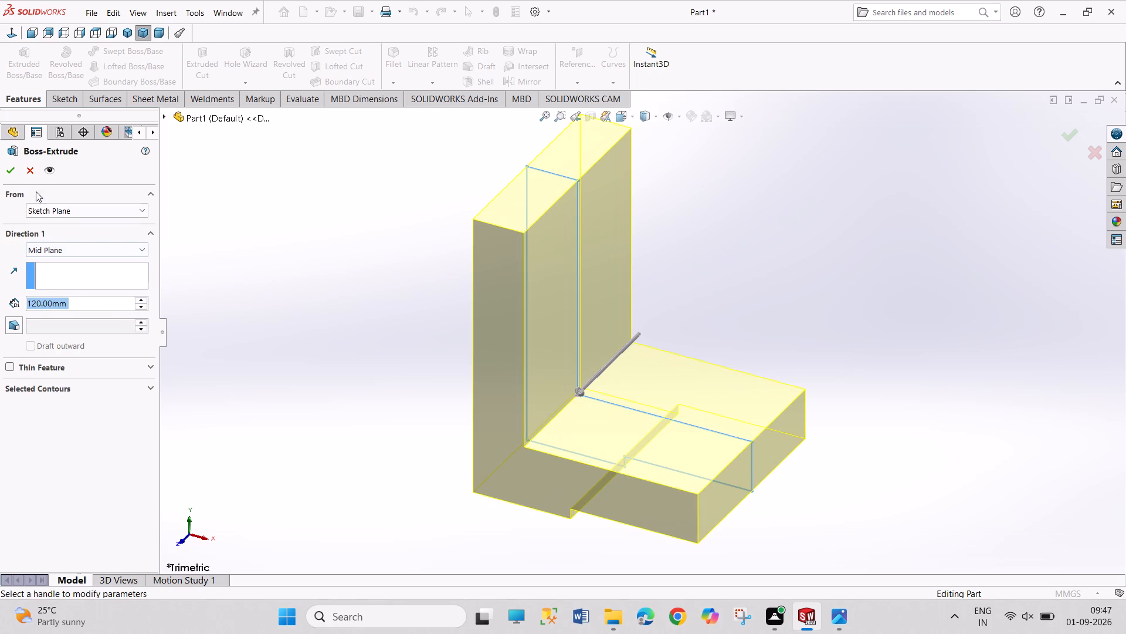
click(13, 170)
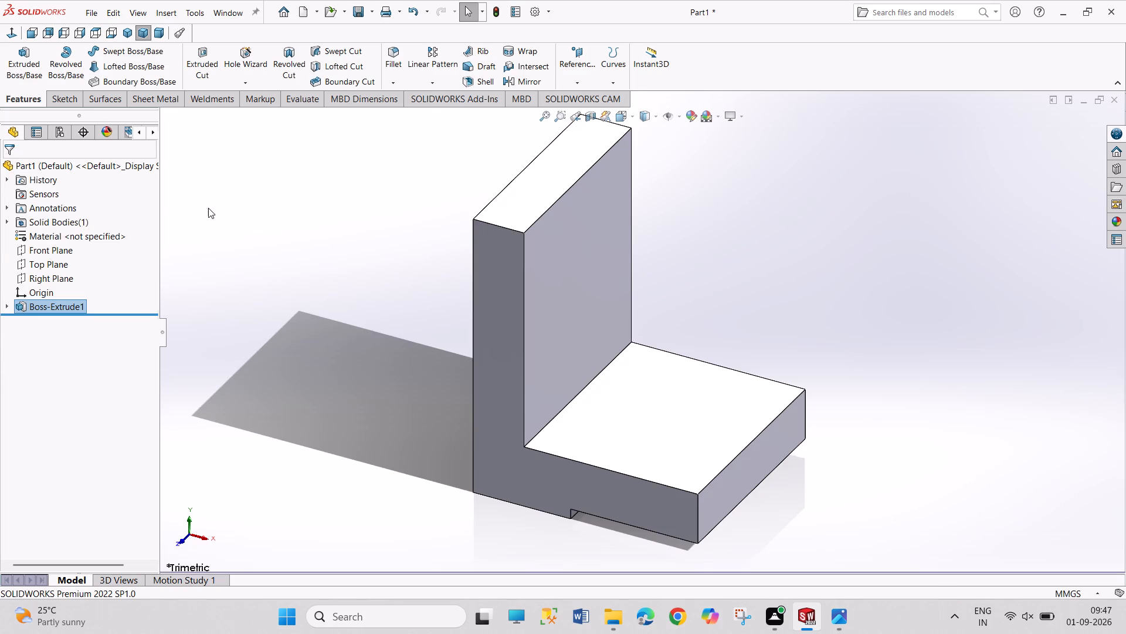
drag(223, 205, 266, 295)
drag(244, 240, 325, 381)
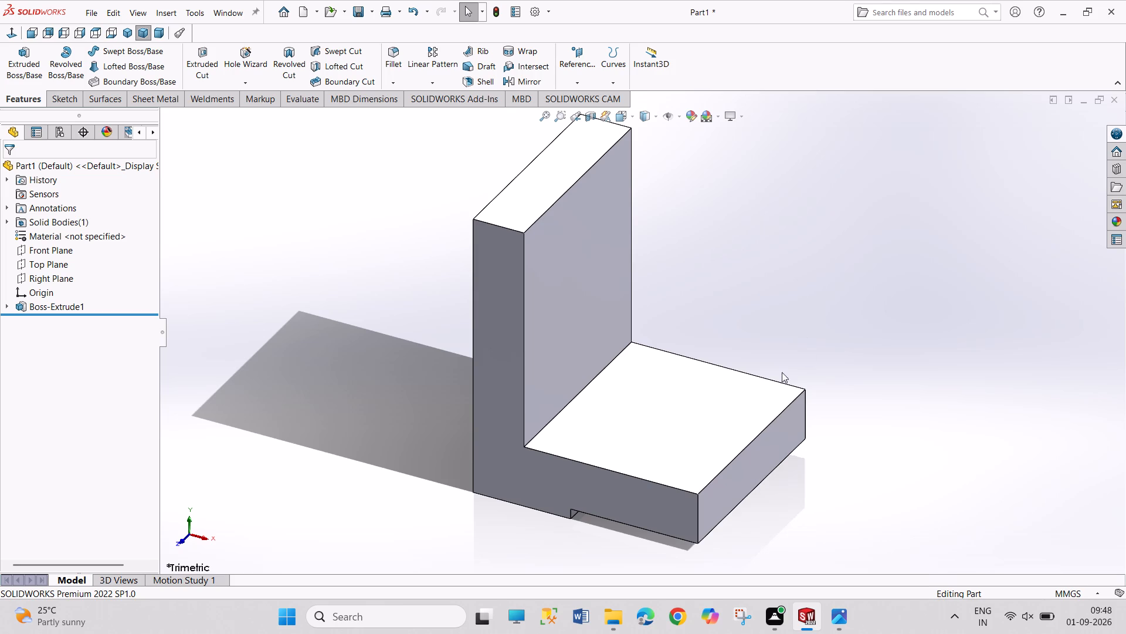
Sketch two circles on the foot's top face, centred on its outer end edge and reaching its corners, radii about 17 and 18 mm.
click(752, 430)
click(801, 396)
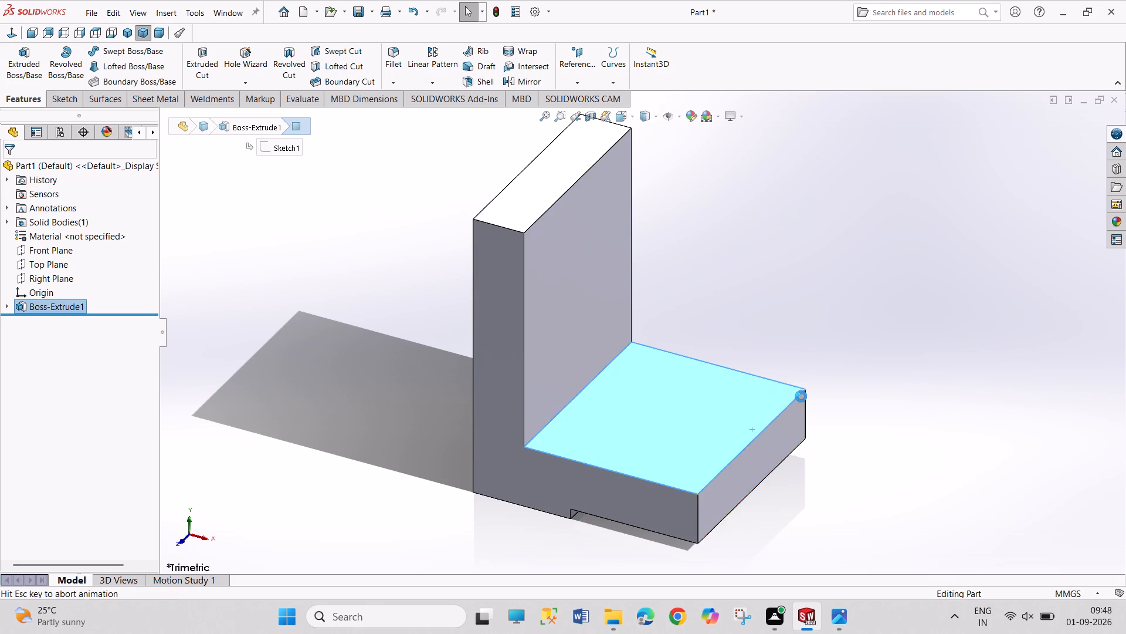
drag(886, 369, 908, 429)
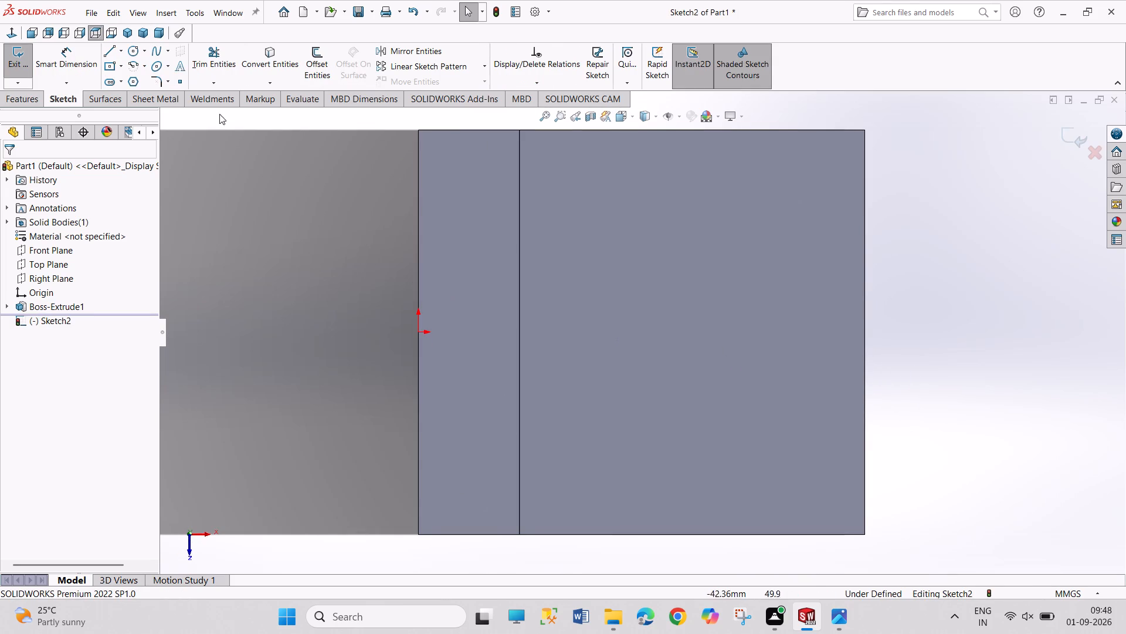
click(133, 50)
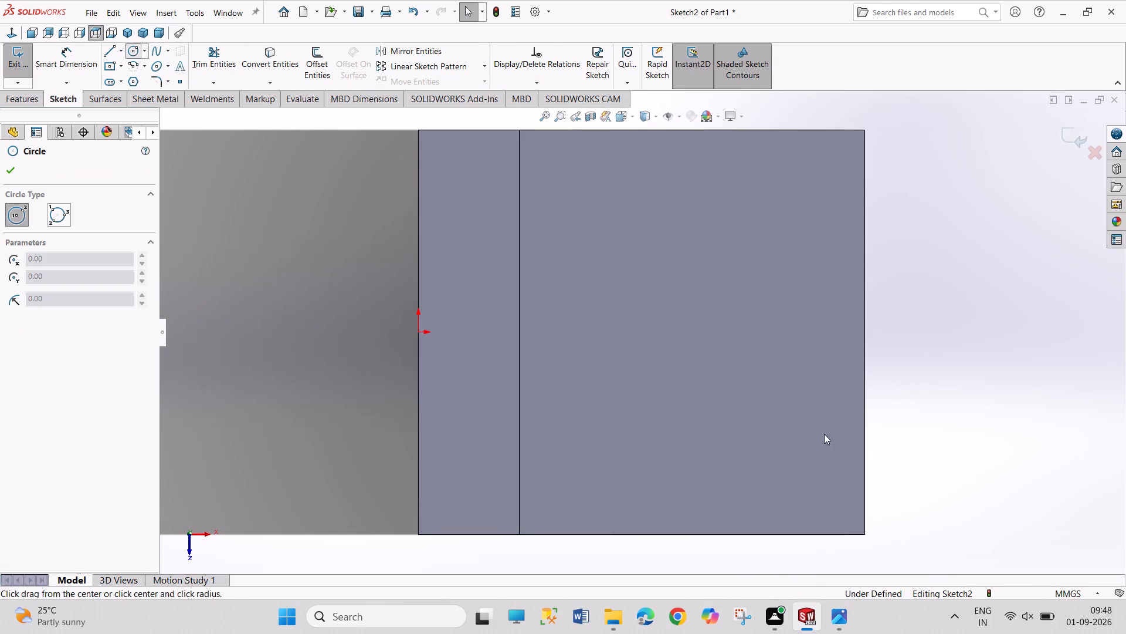
click(865, 476)
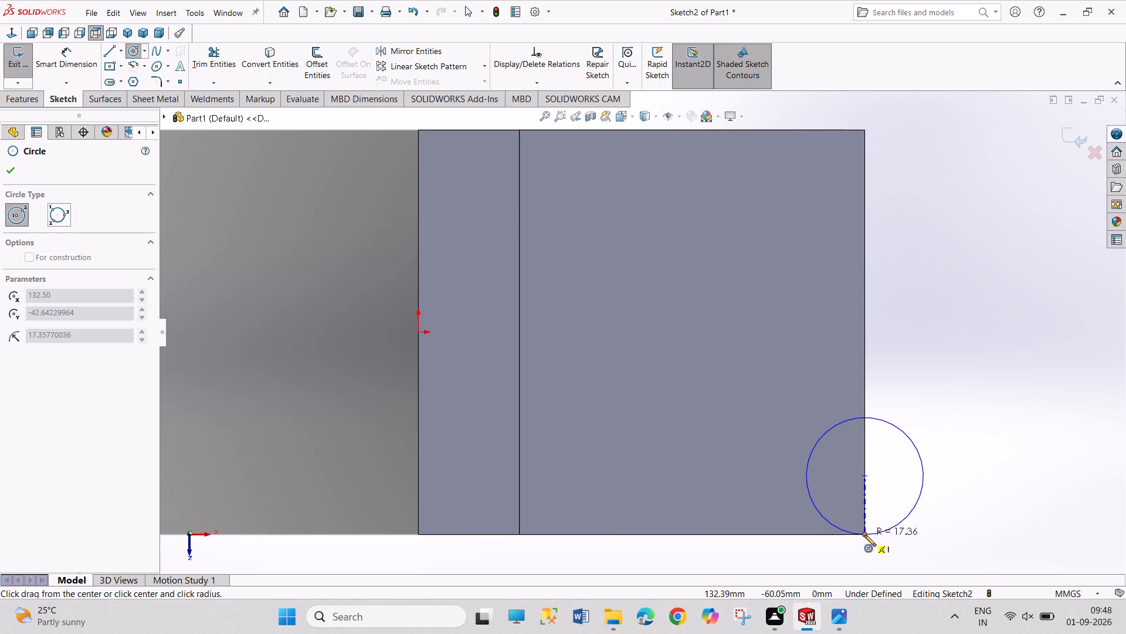
click(865, 535)
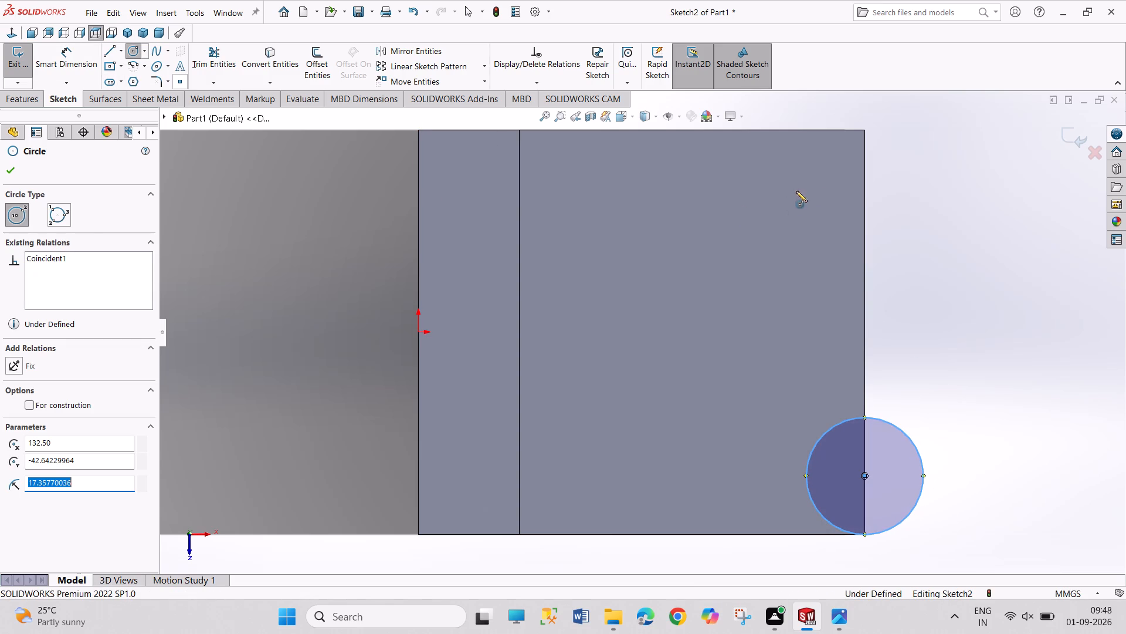
click(864, 191)
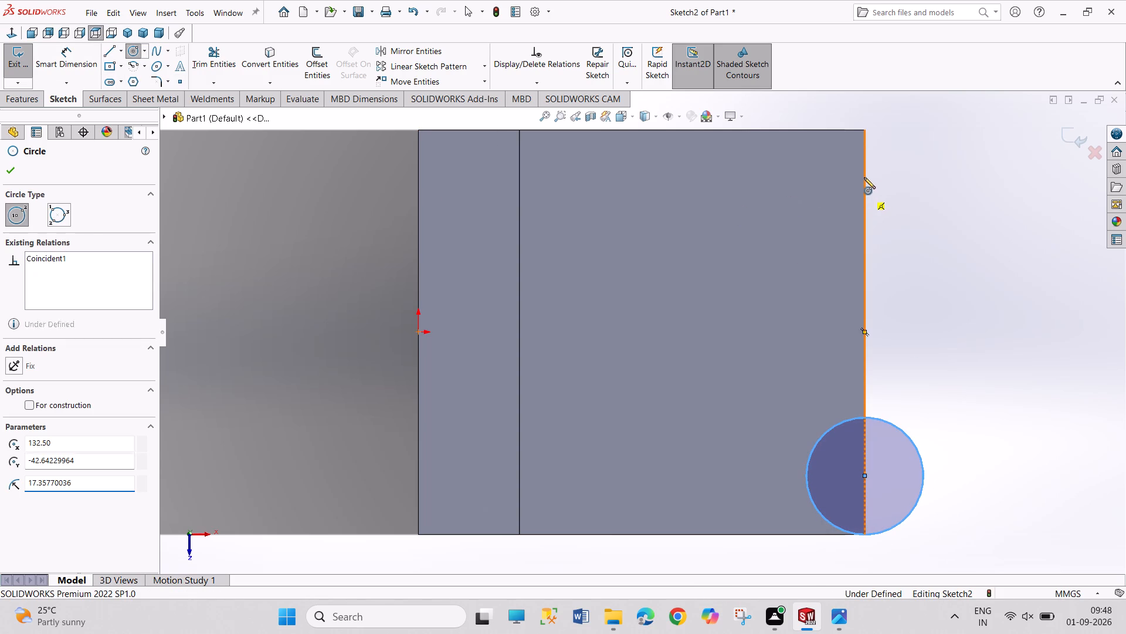
click(863, 131)
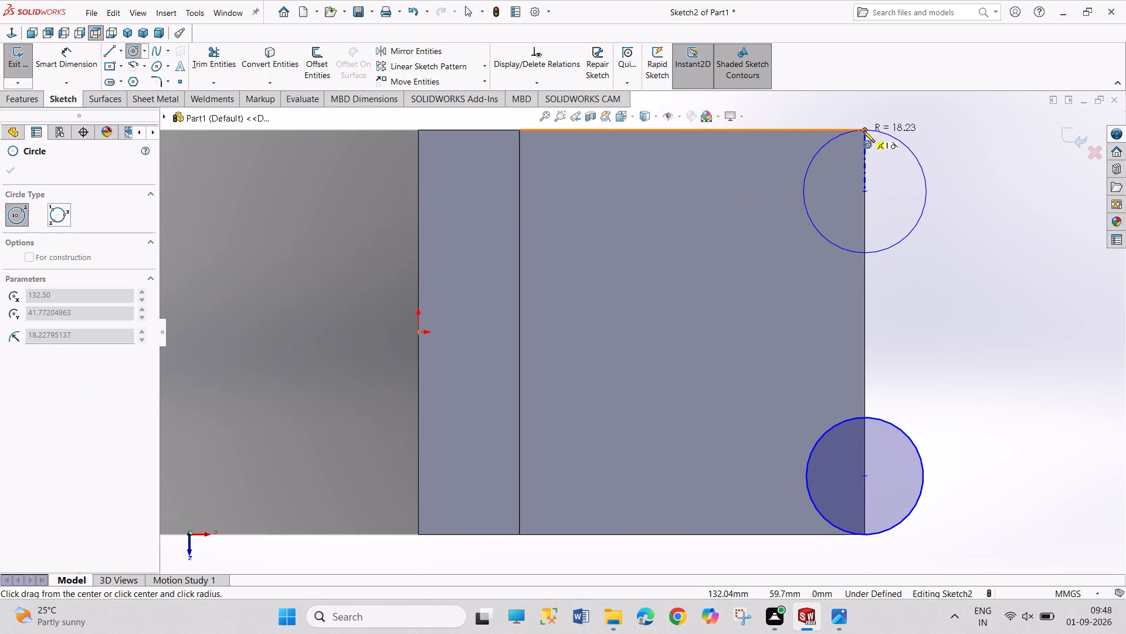
right_drag(912, 266, 917, 265)
click(926, 268)
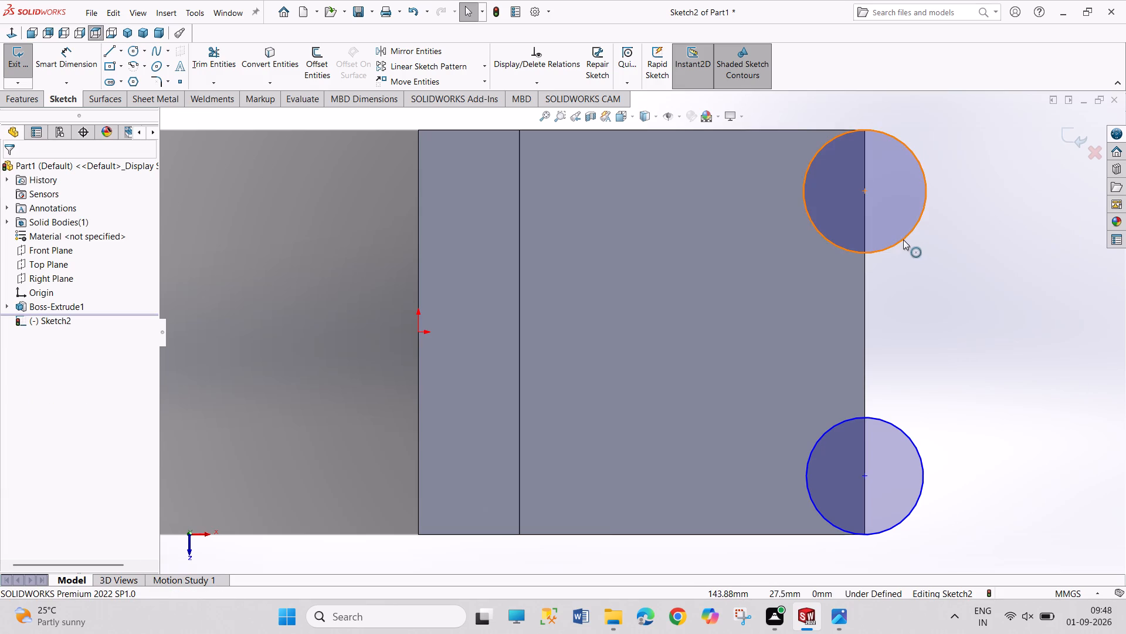
Apply an Equal relation to the two circles on the foot's end edge.
click(903, 240)
ctrl+click(902, 430)
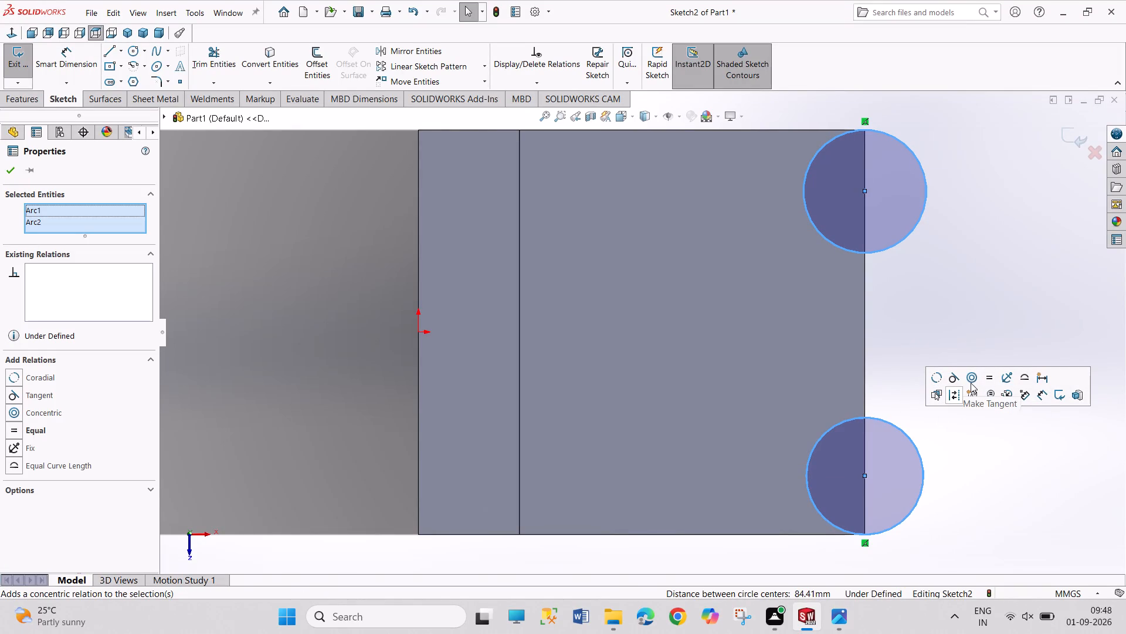
click(991, 375)
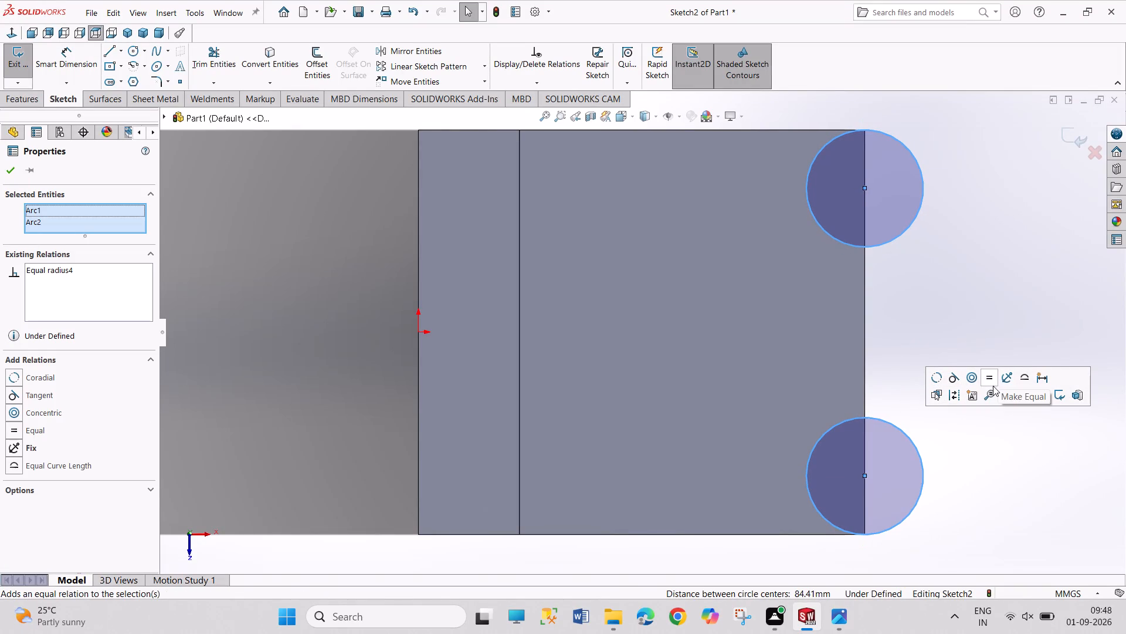
drag(991, 448, 1016, 499)
drag(993, 450, 1020, 480)
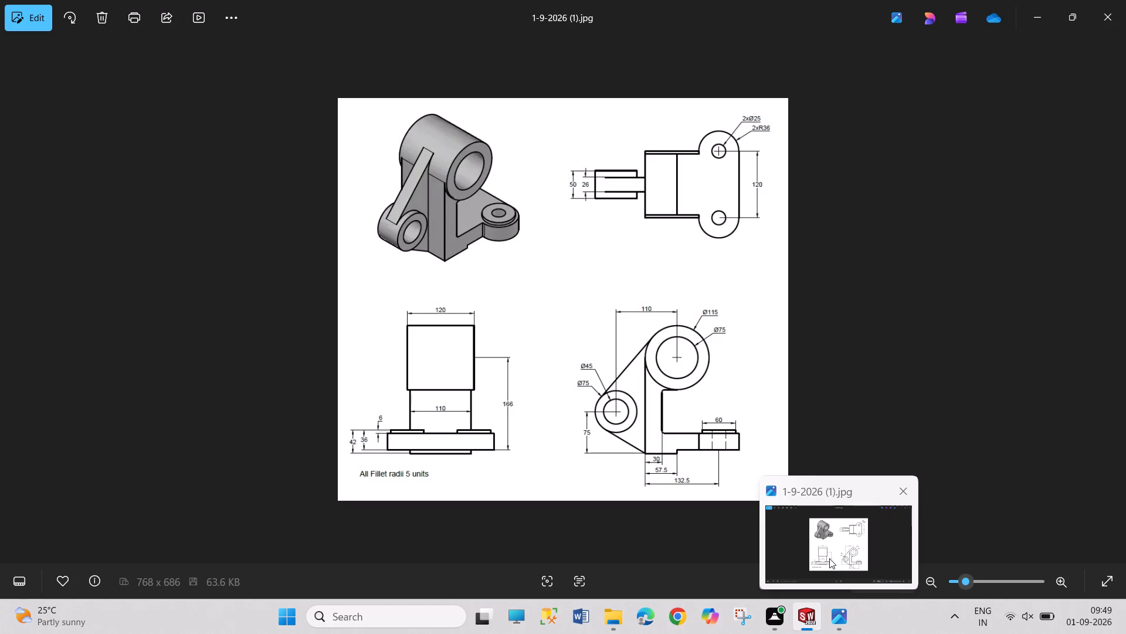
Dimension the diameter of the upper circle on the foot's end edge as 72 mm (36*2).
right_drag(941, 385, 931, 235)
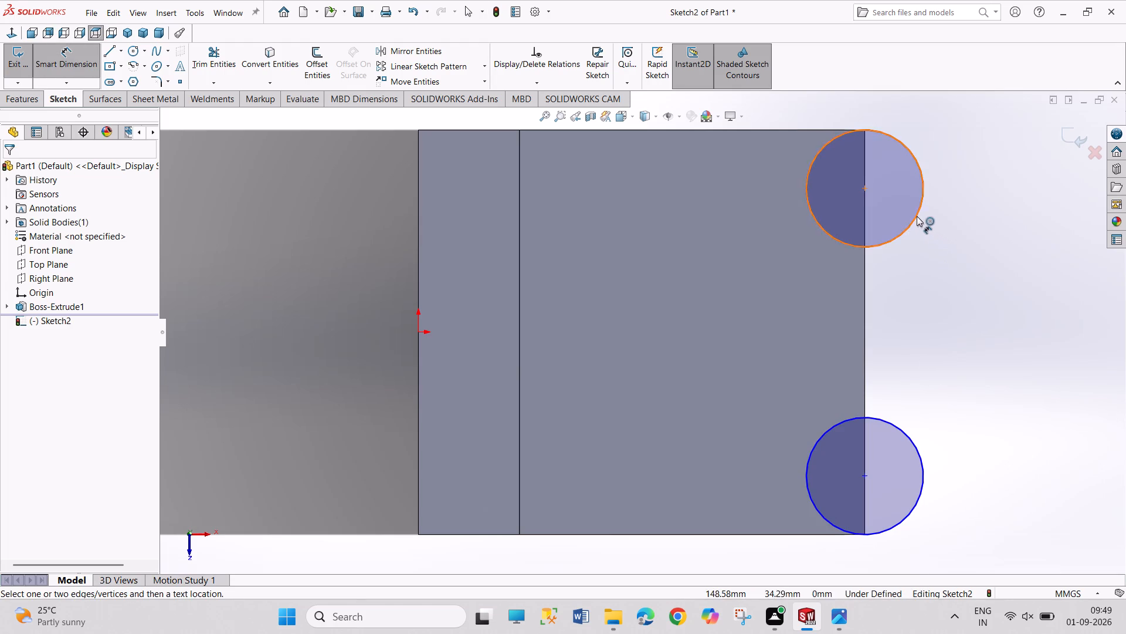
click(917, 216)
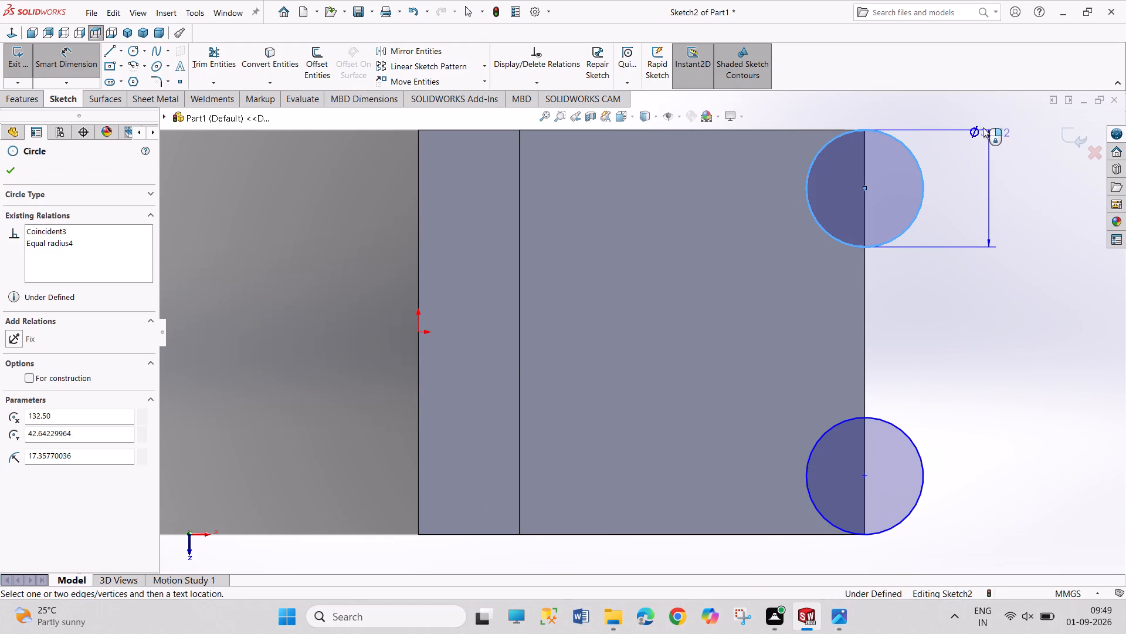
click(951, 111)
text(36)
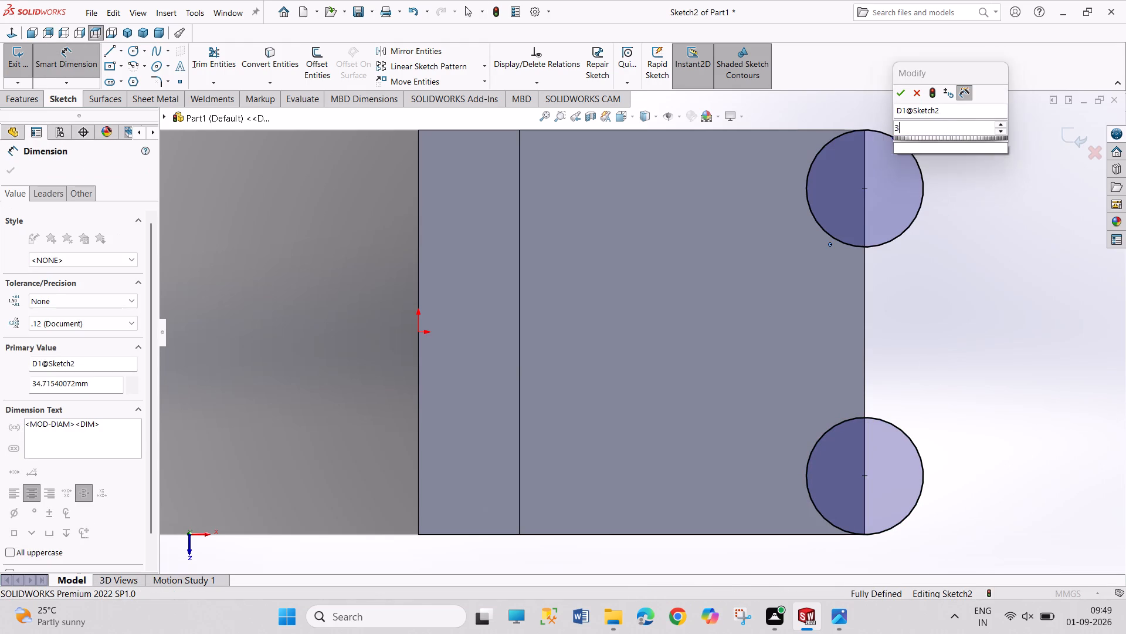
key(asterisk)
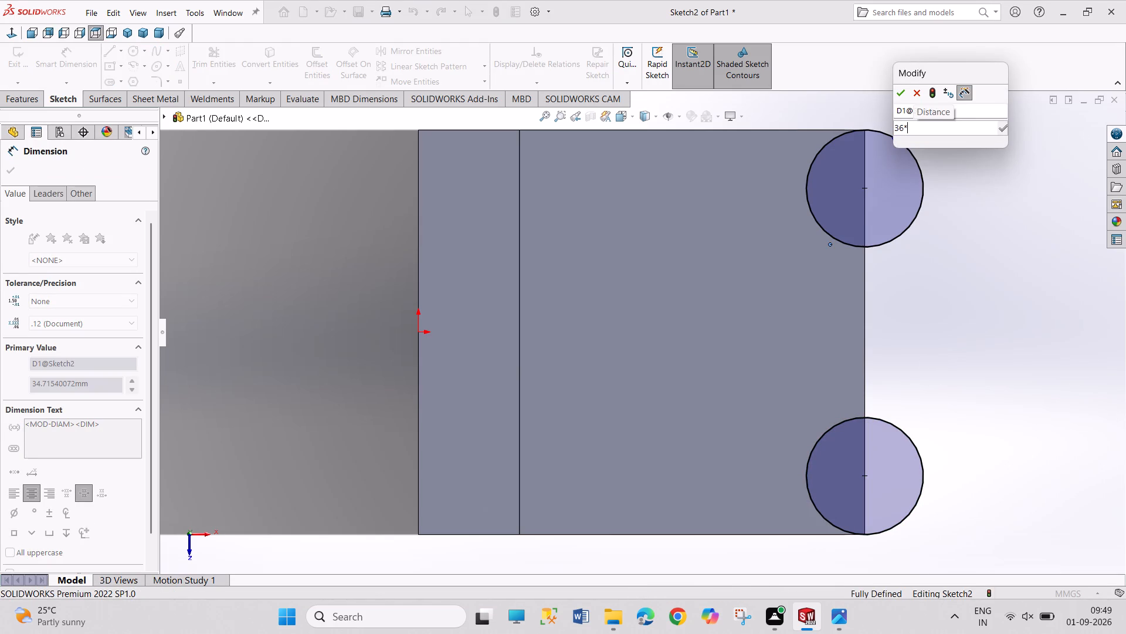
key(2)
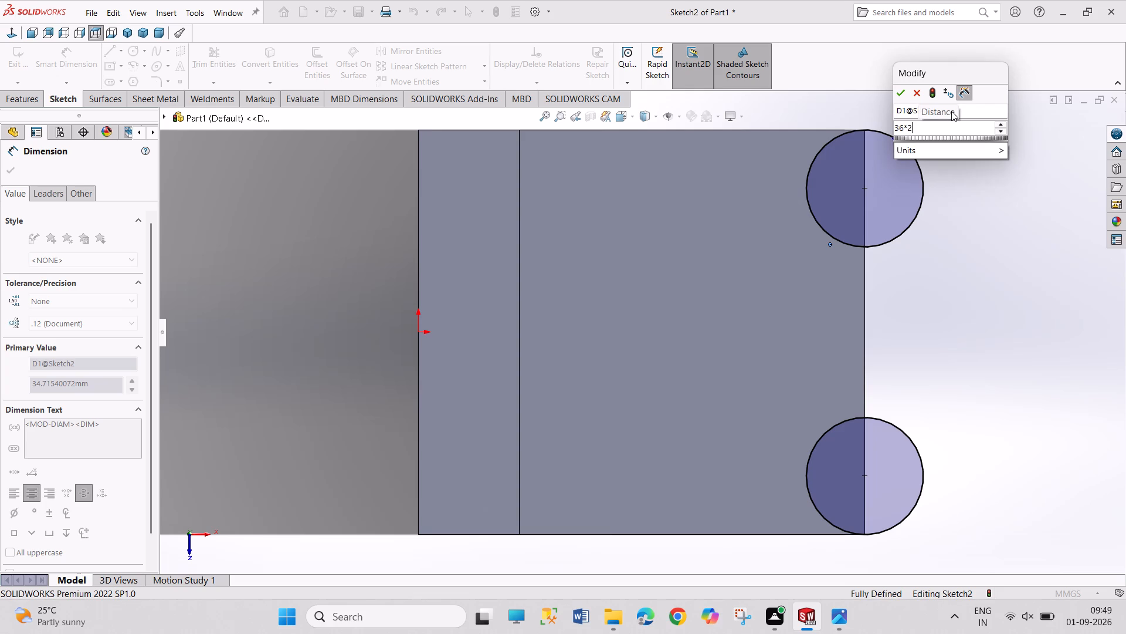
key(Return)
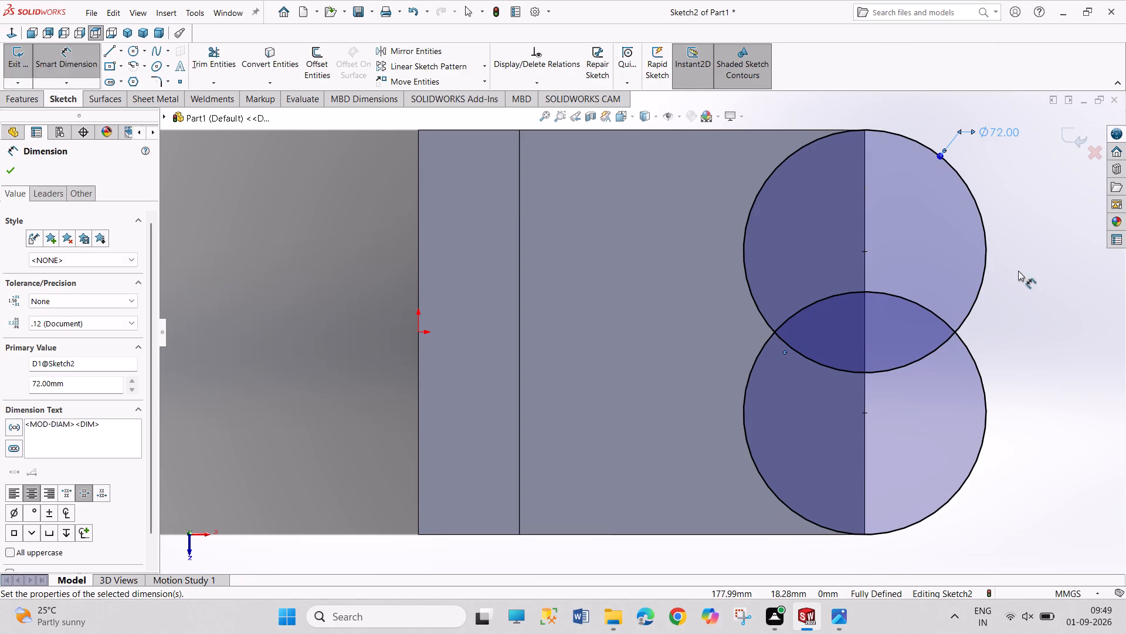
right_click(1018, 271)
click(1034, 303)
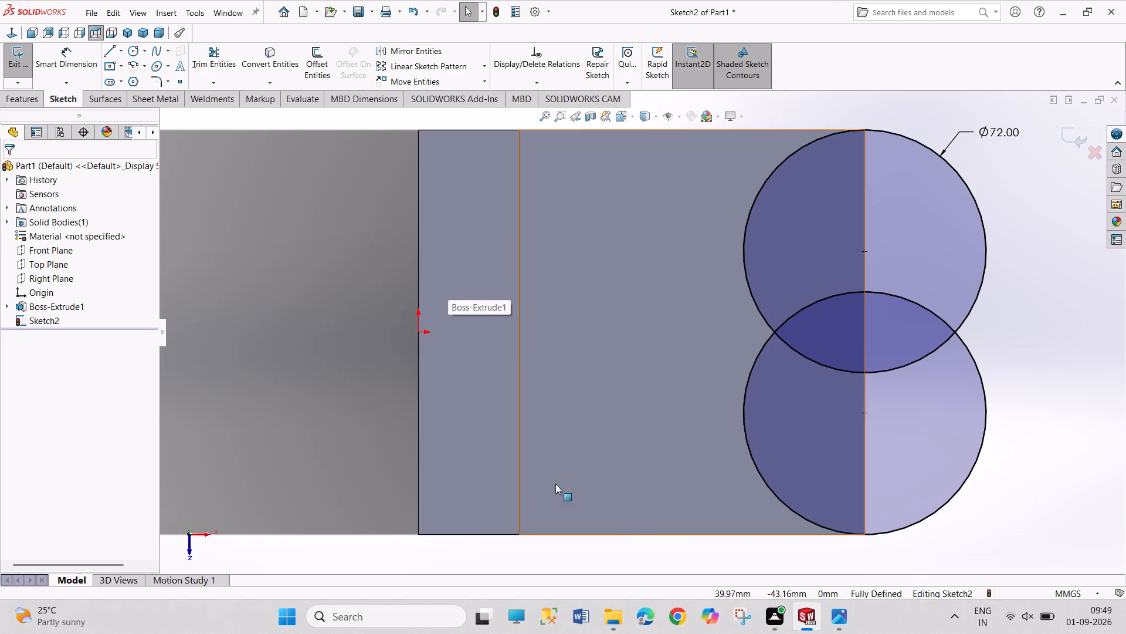
Delete both circles from the foot's top-face sketch.
right_click(771, 484)
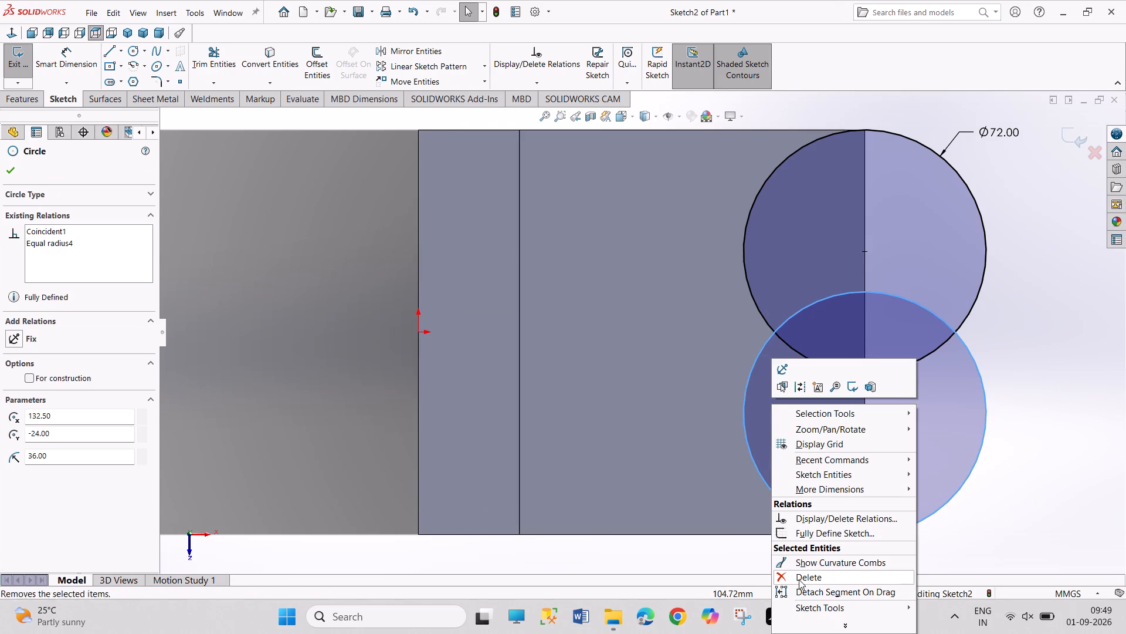
click(802, 579)
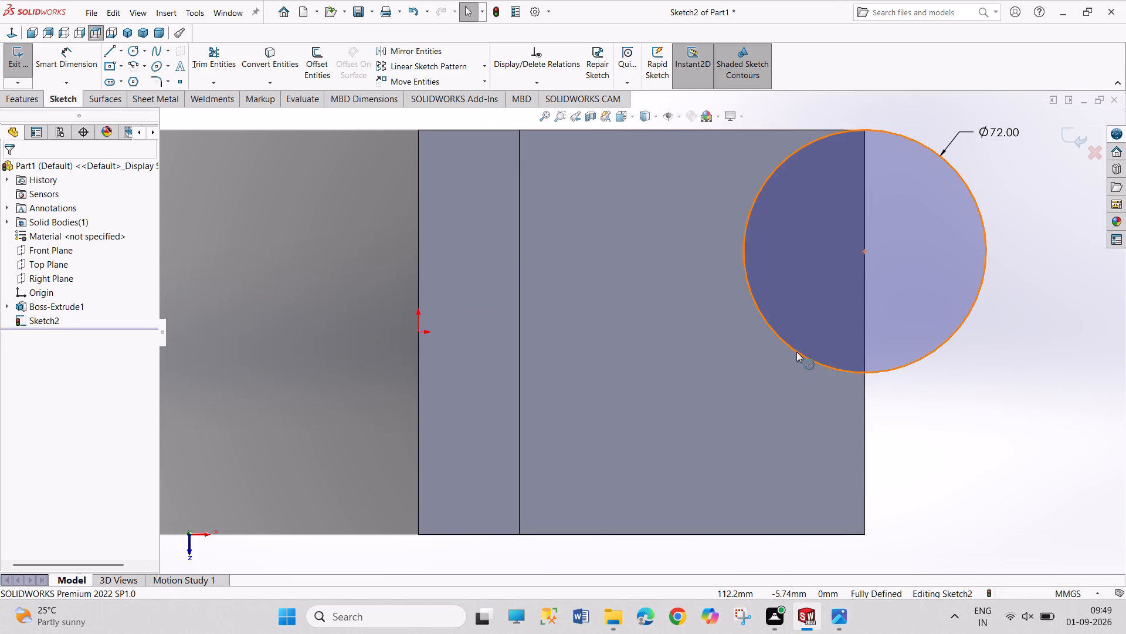
right_click(796, 352)
click(832, 522)
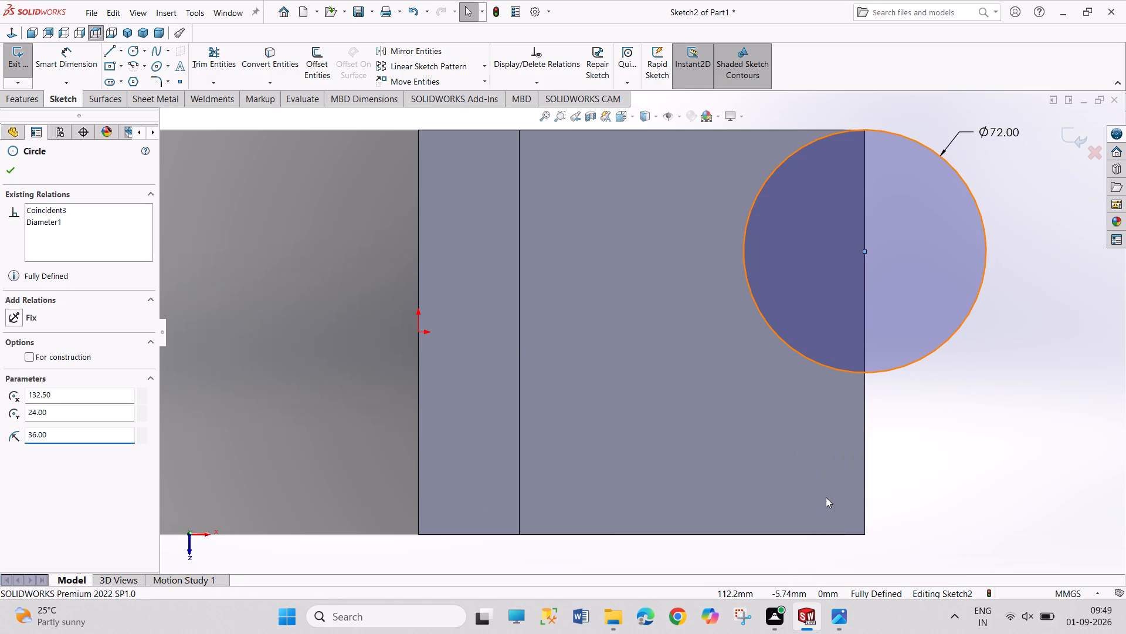
click(491, 301)
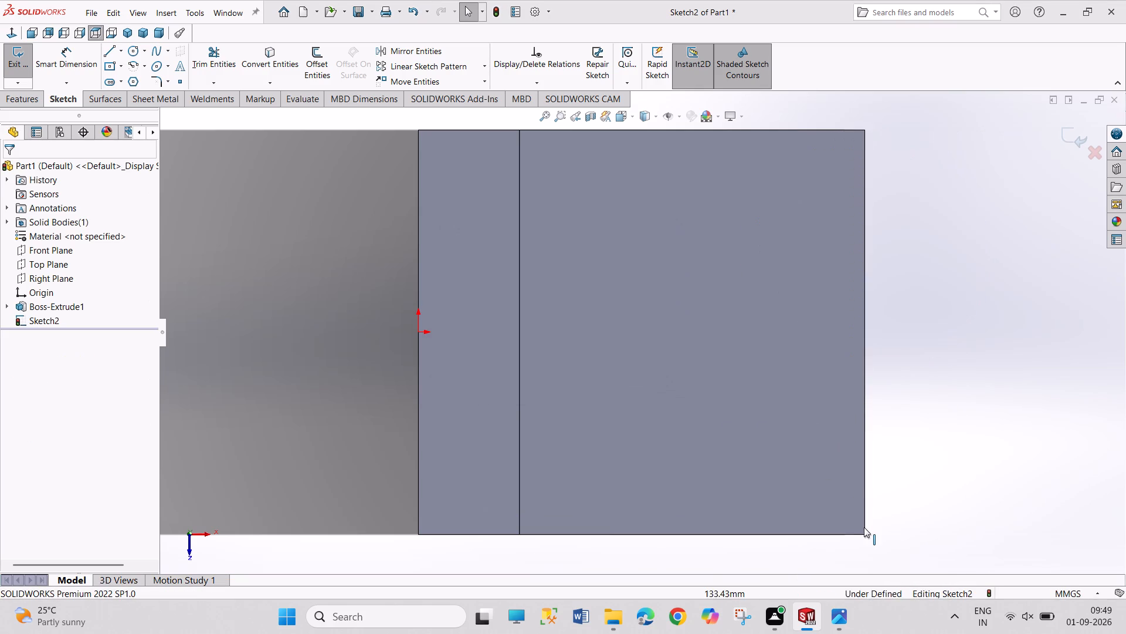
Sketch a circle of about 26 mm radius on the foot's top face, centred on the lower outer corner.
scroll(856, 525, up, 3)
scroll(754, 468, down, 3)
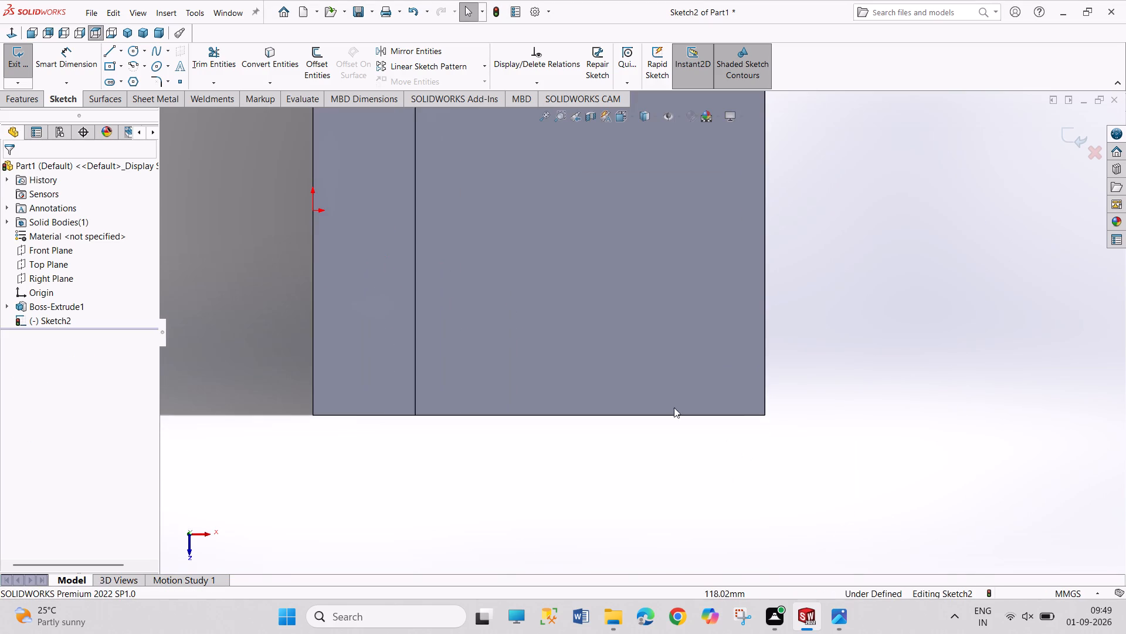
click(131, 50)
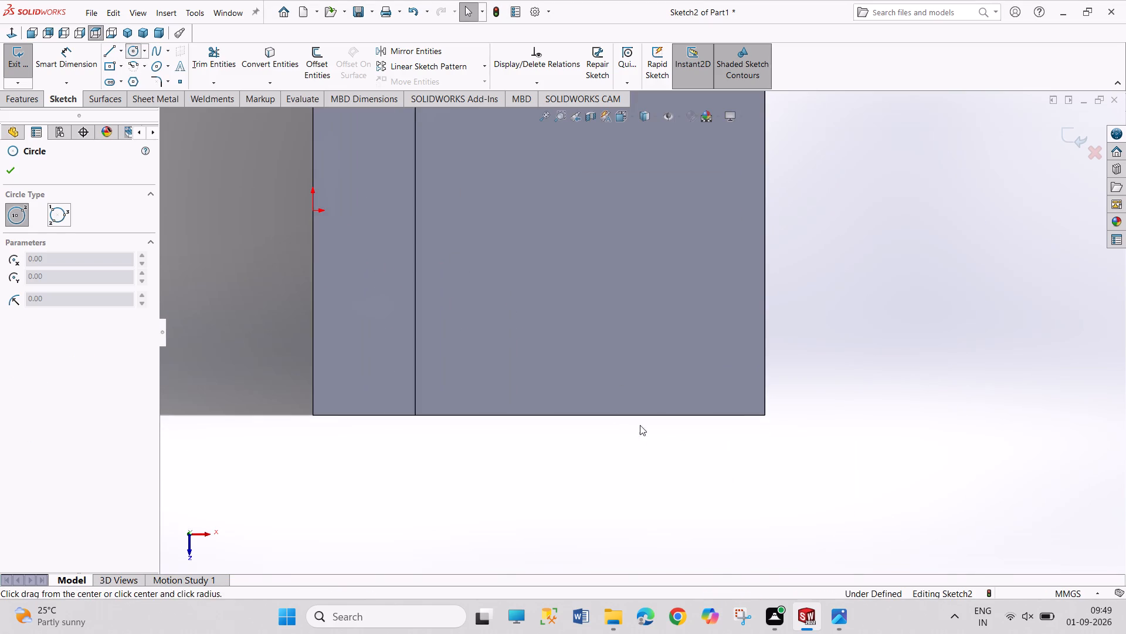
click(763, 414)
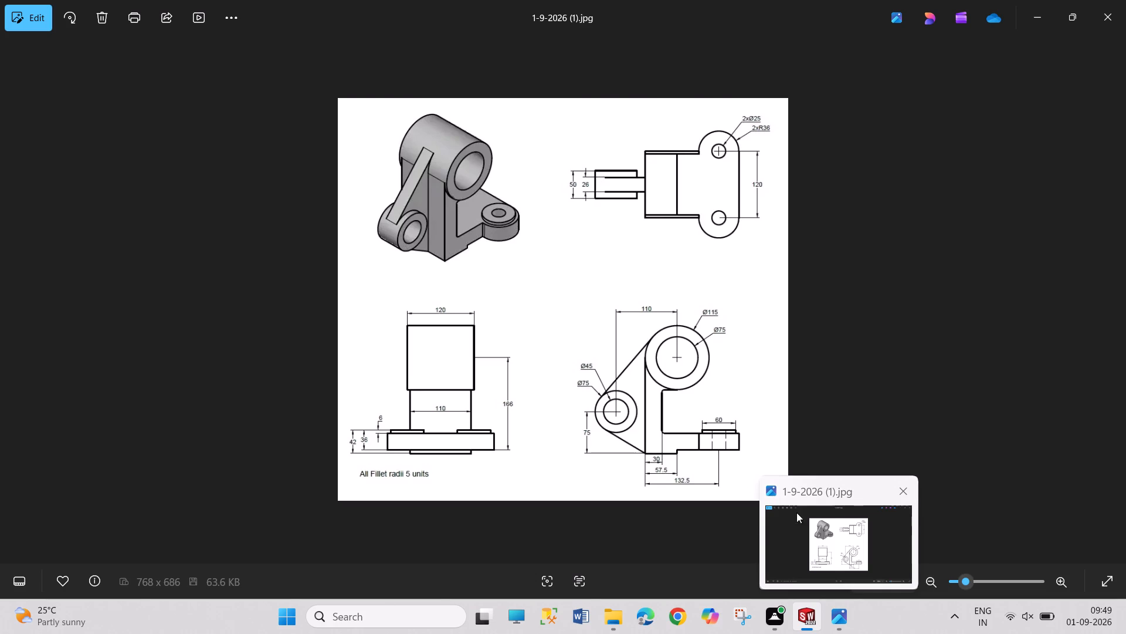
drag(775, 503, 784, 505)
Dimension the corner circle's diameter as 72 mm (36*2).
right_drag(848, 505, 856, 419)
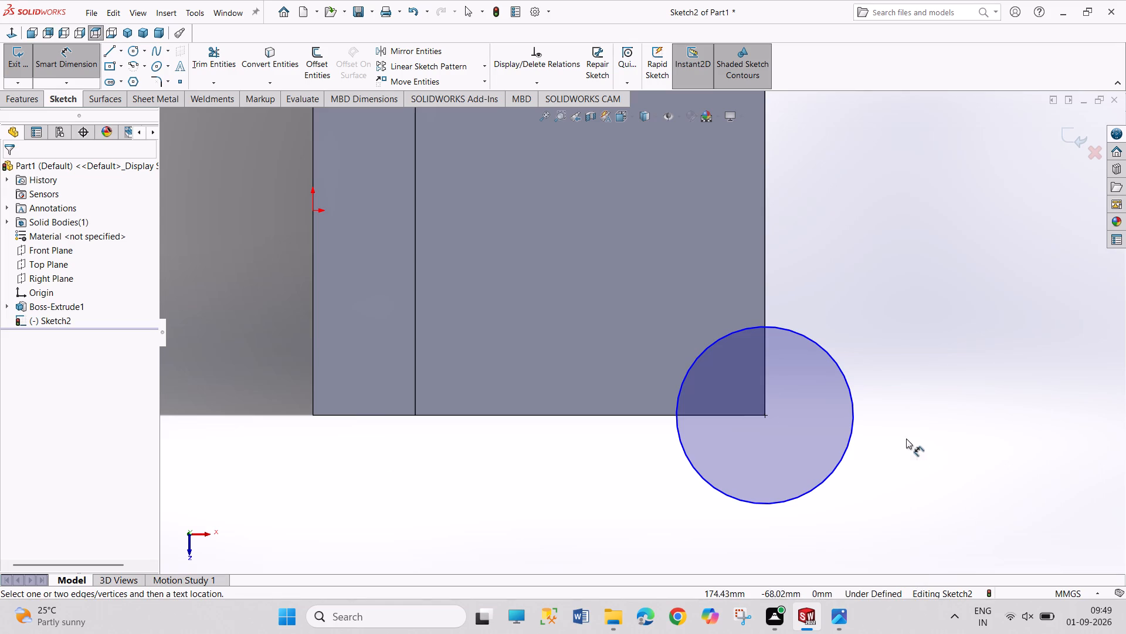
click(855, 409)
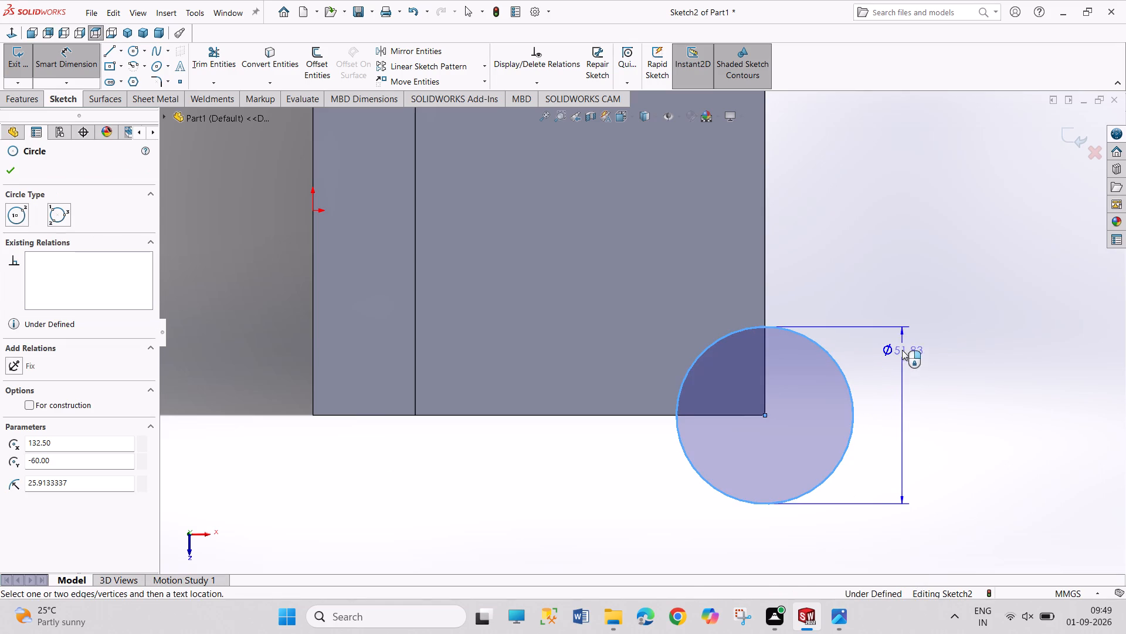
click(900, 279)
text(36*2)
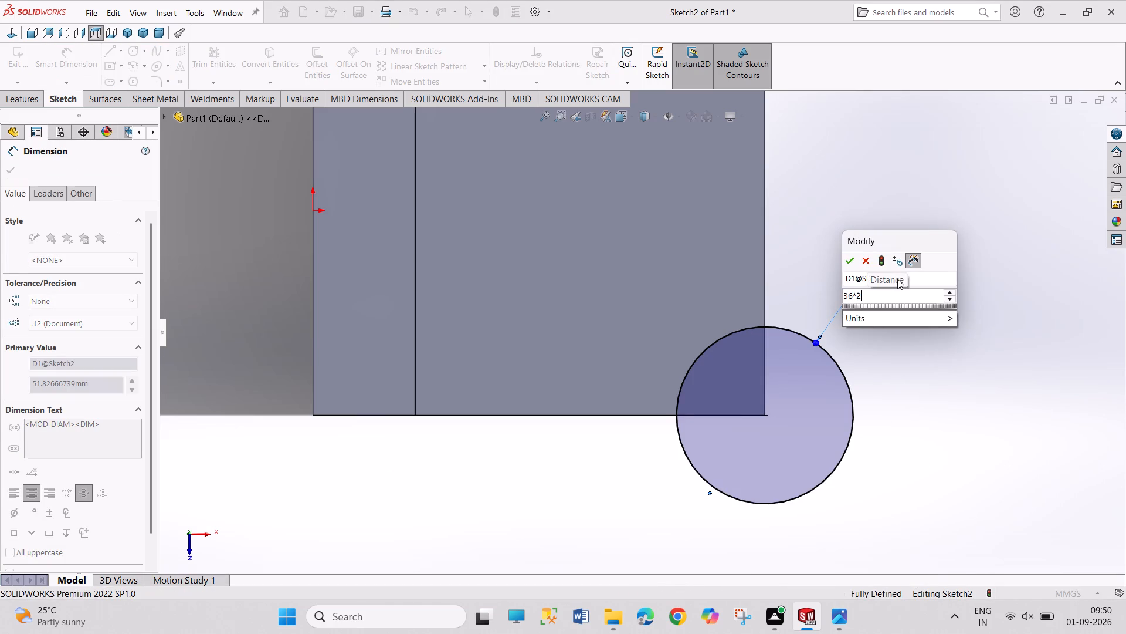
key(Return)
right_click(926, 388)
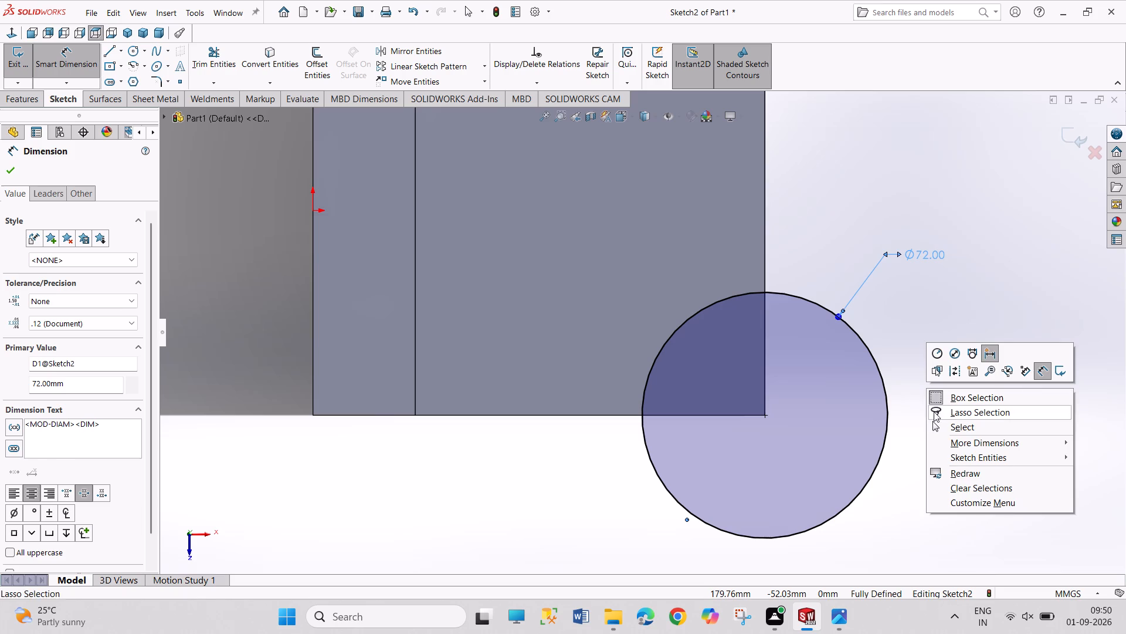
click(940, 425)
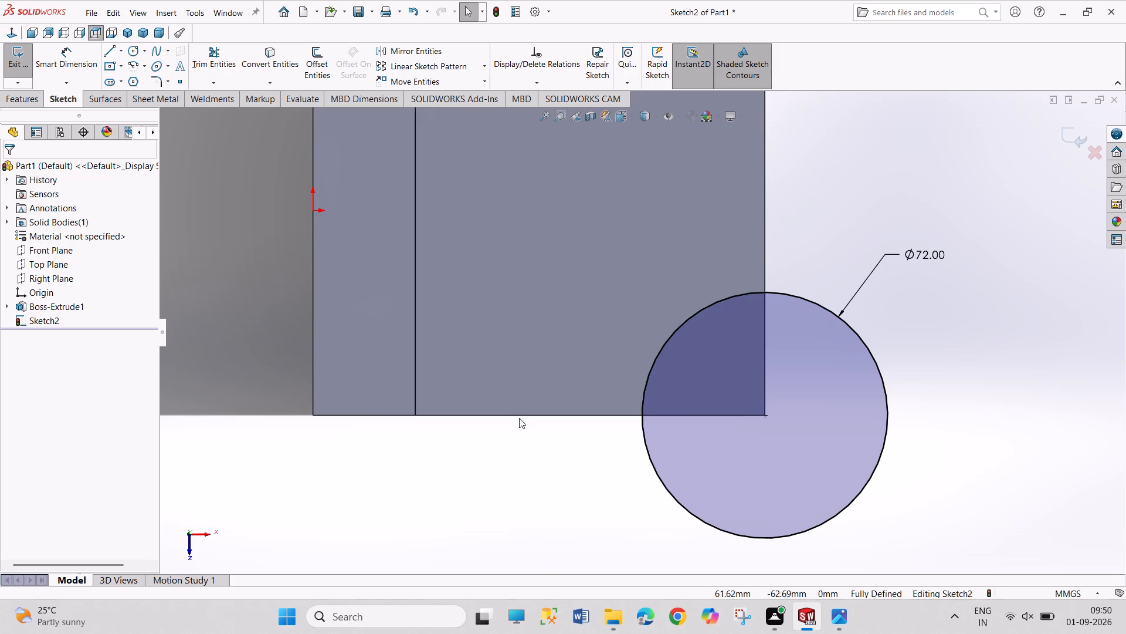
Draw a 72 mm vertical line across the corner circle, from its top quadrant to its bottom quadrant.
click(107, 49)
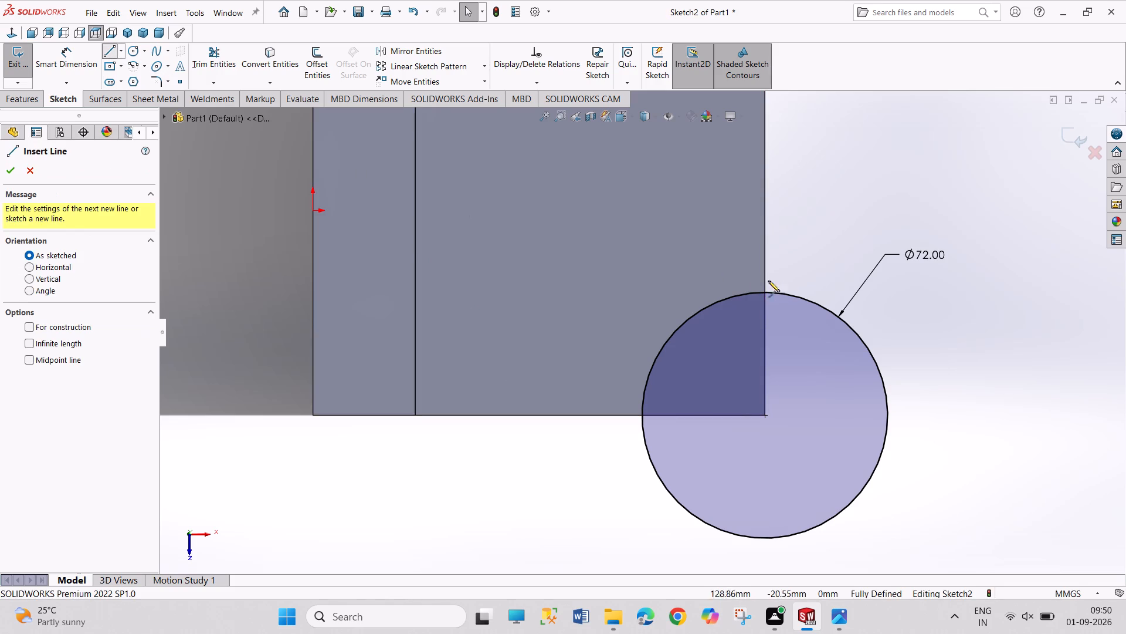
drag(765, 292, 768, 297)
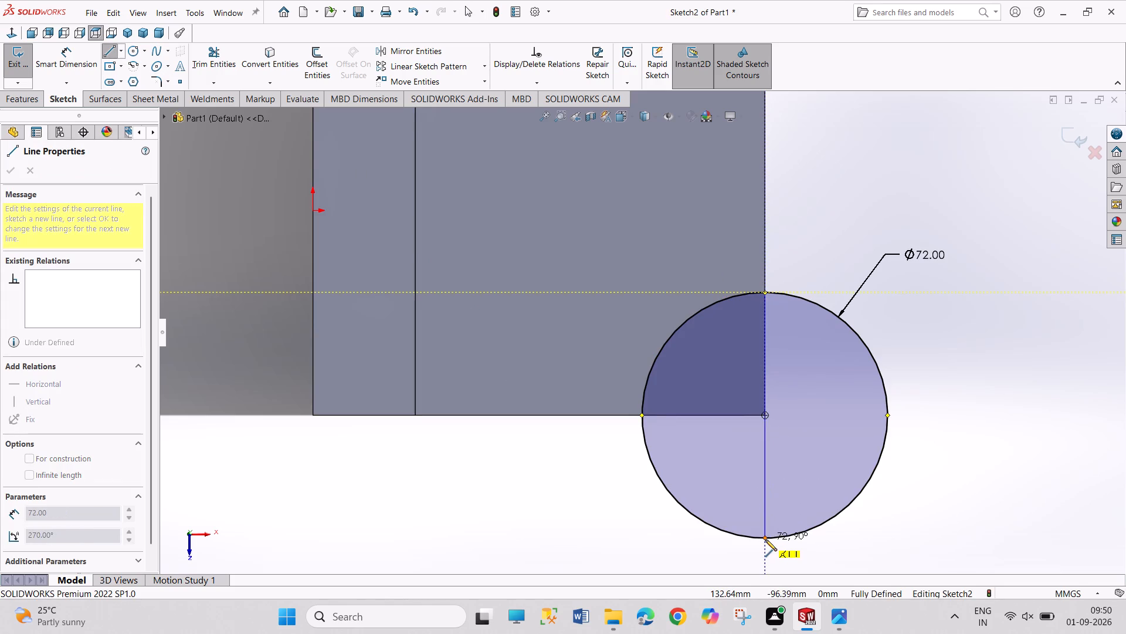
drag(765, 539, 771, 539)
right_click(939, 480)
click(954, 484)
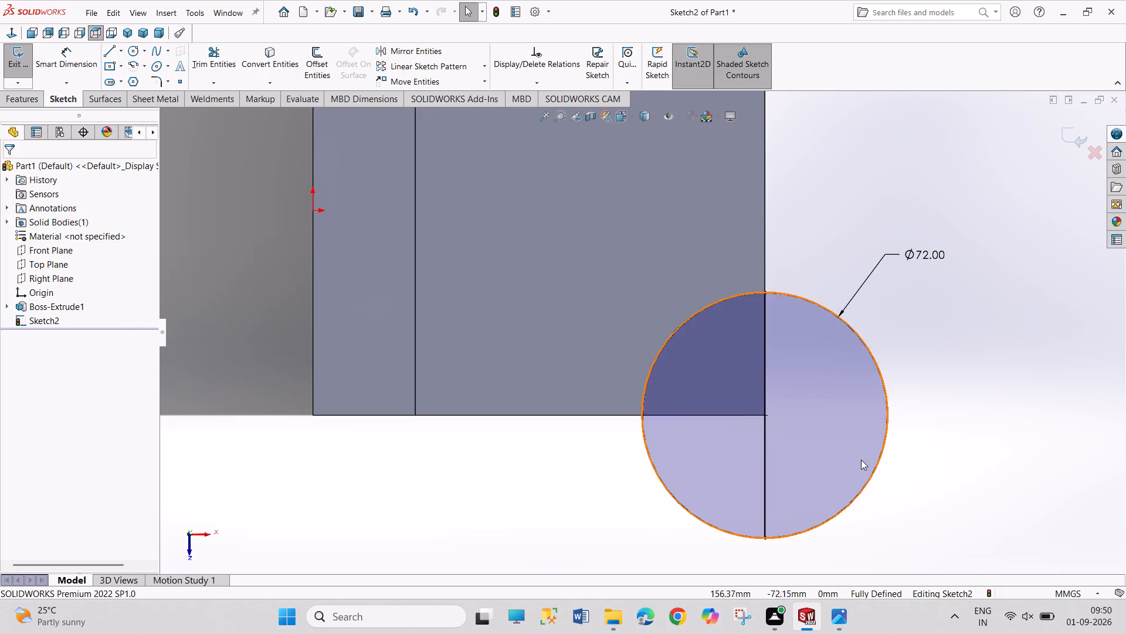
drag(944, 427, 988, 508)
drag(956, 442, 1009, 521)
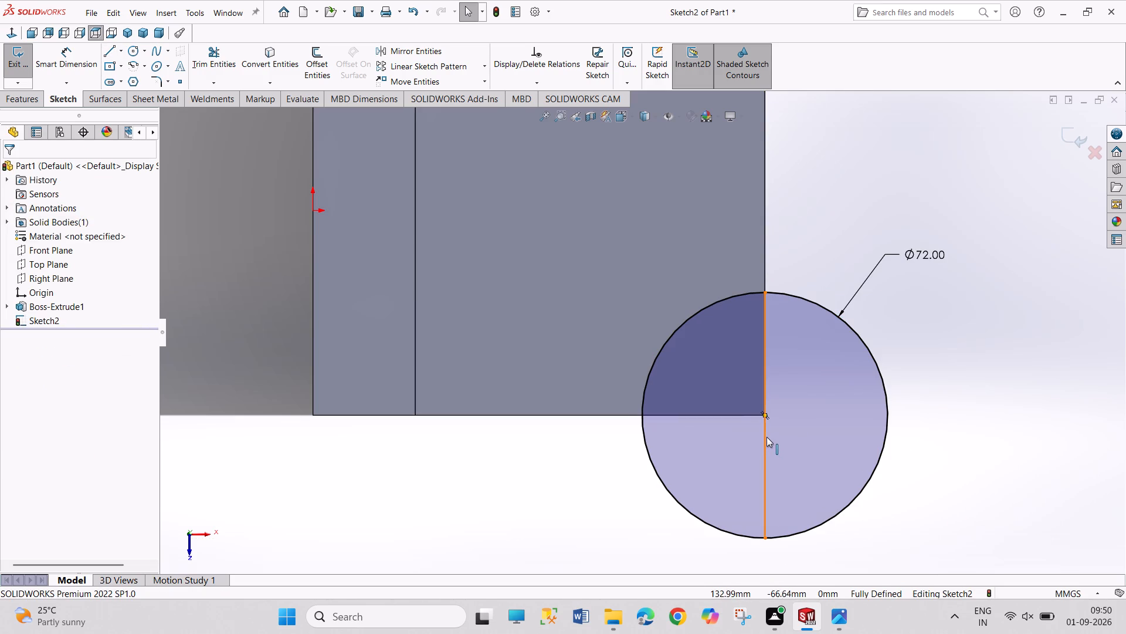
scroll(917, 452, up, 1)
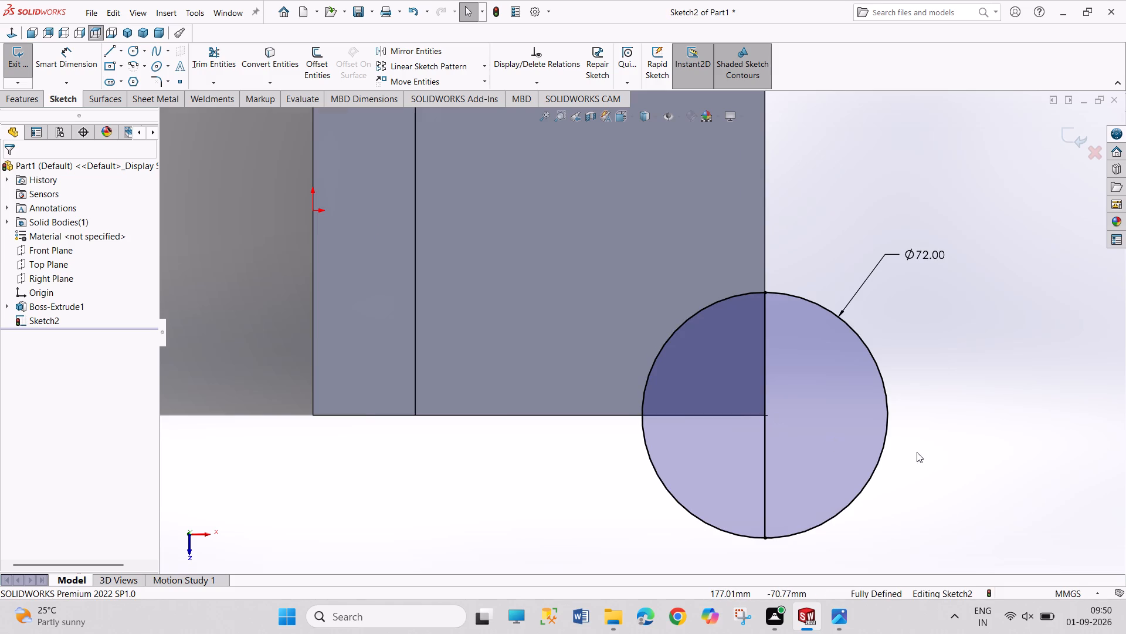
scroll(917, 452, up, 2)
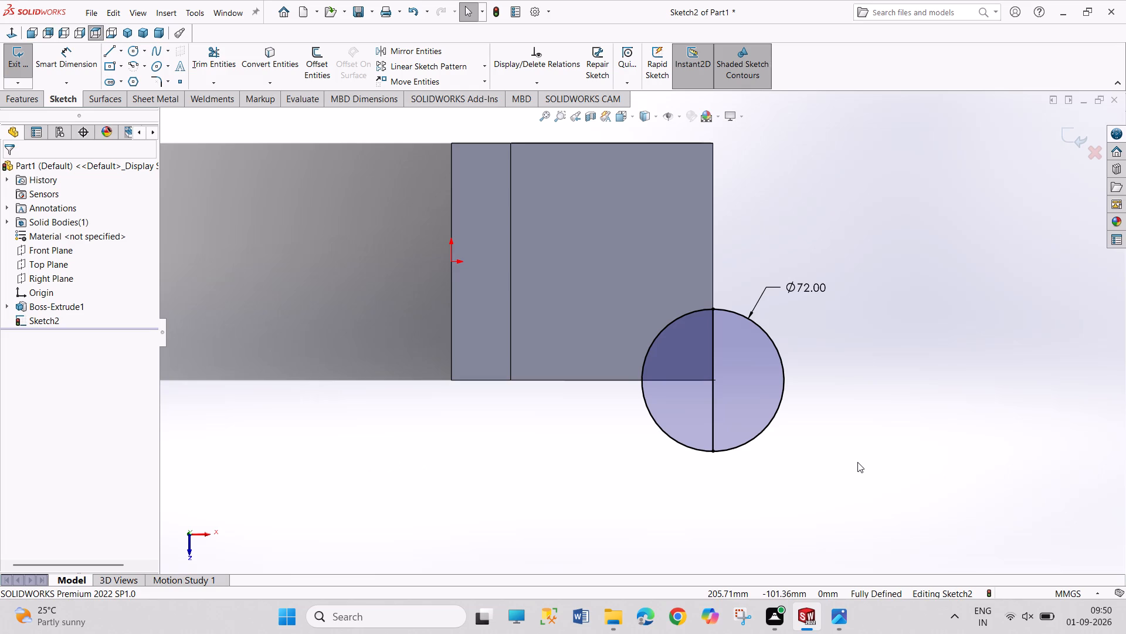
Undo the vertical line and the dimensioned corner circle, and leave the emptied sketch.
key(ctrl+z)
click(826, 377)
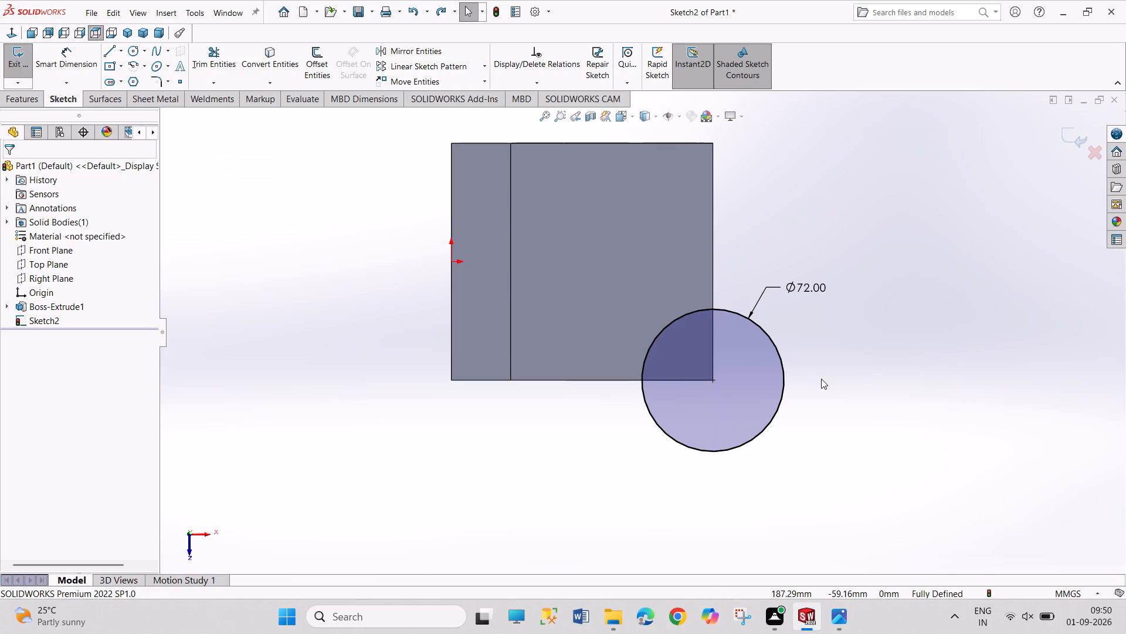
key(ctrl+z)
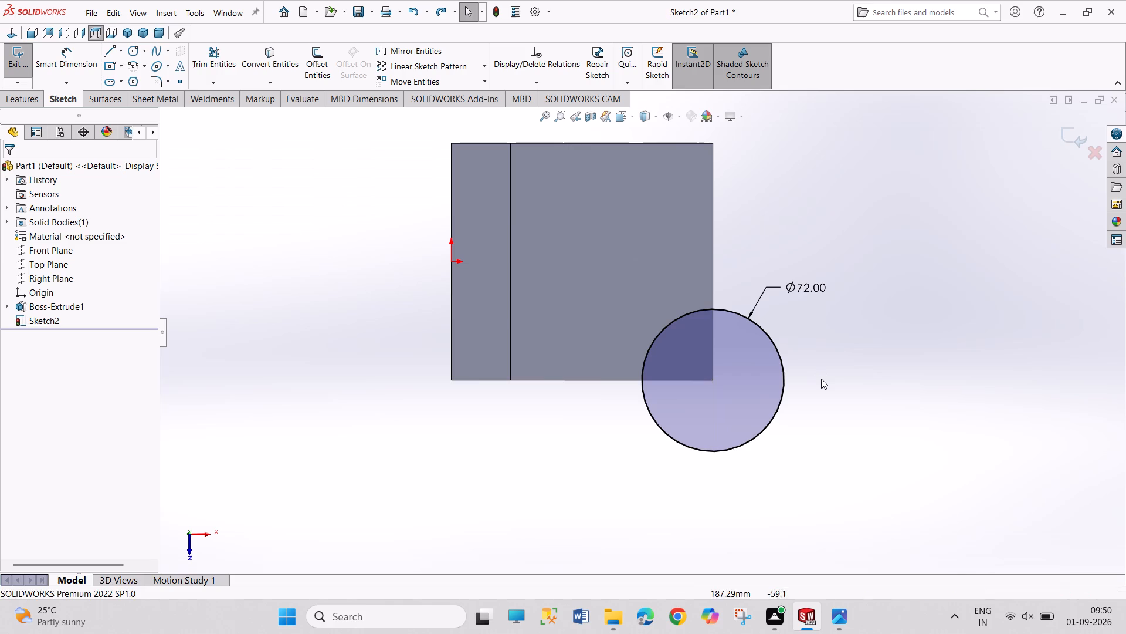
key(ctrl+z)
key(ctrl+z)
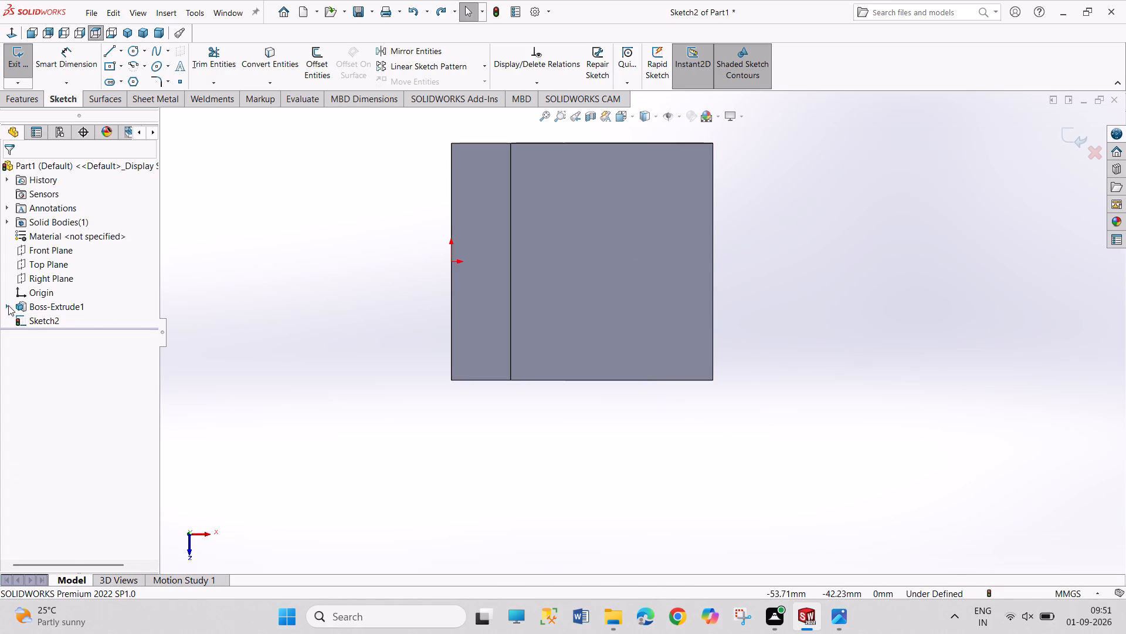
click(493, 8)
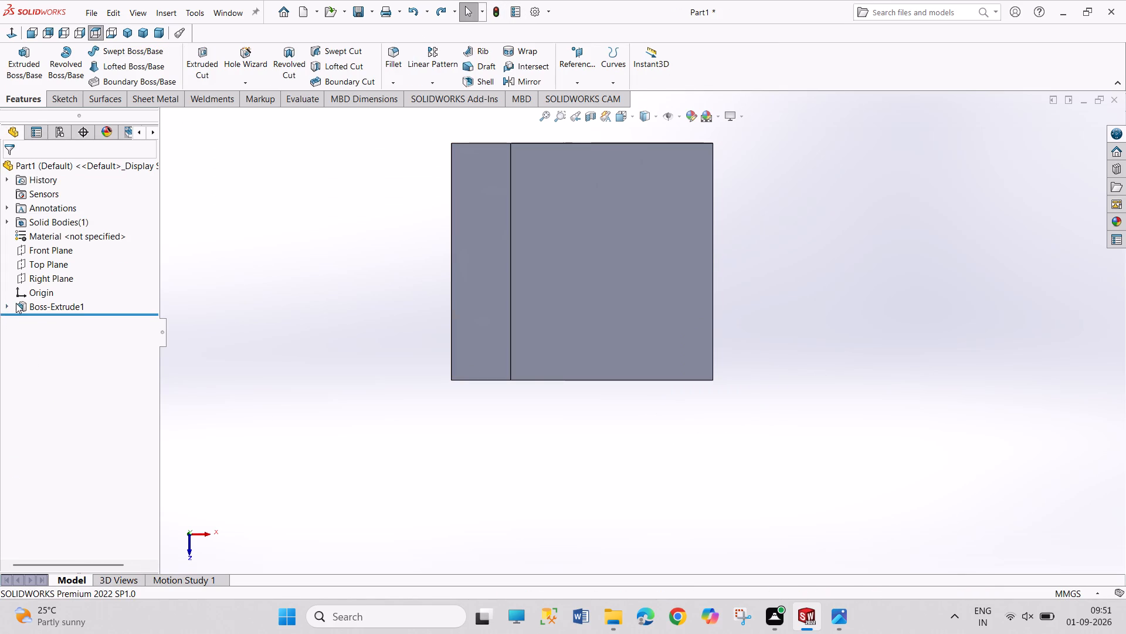
Edit the base extrusion's profile sketch and lengthen the foot's overall 132.5 mm dimension by 36 mm to 168.5 mm.
click(5, 303)
click(37, 319)
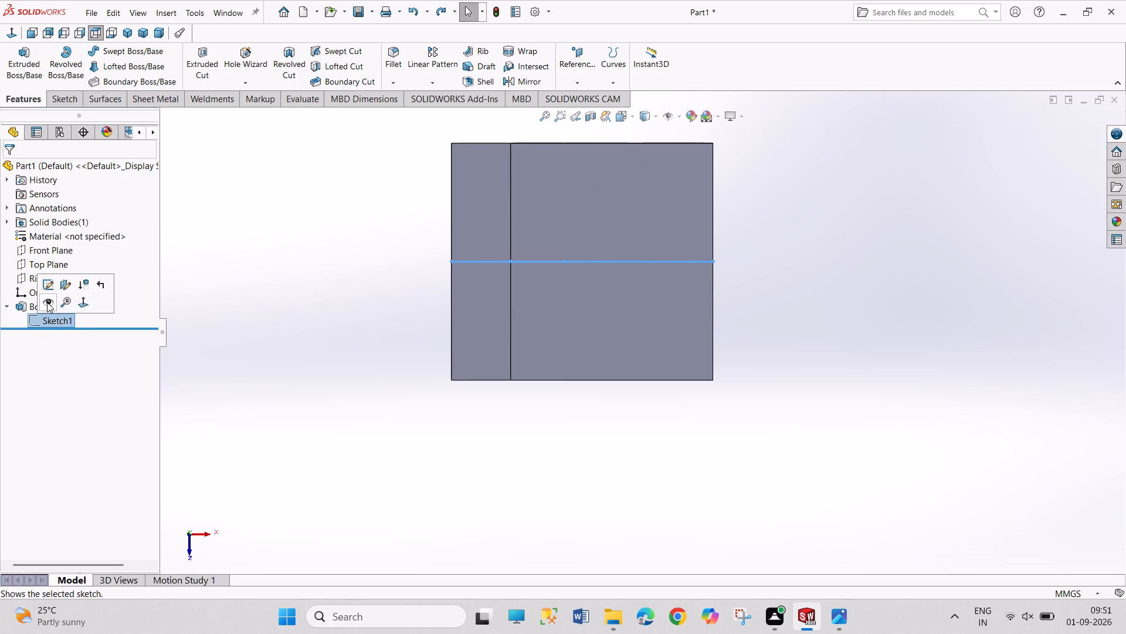
click(43, 286)
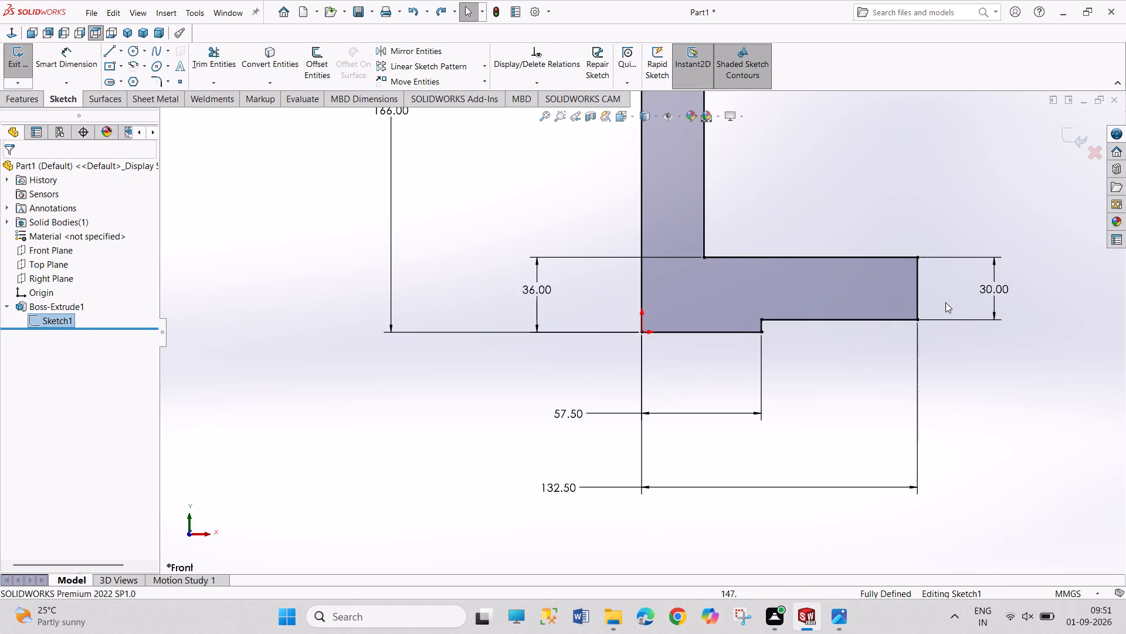
scroll(939, 300, up, 2)
scroll(925, 331, down, 1)
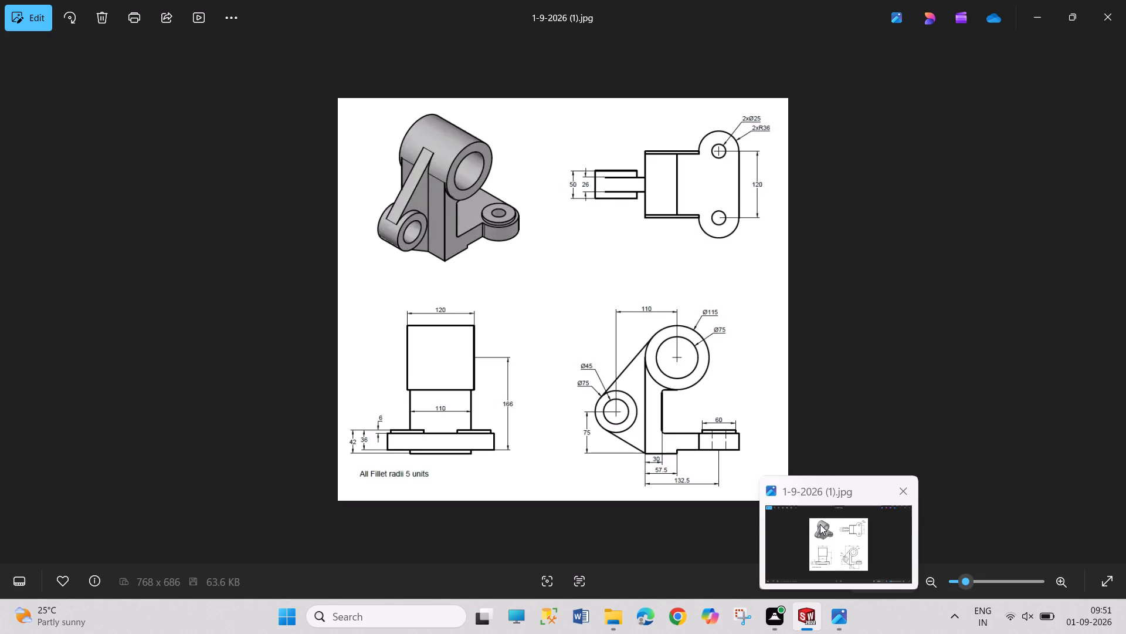
double_click(512, 437)
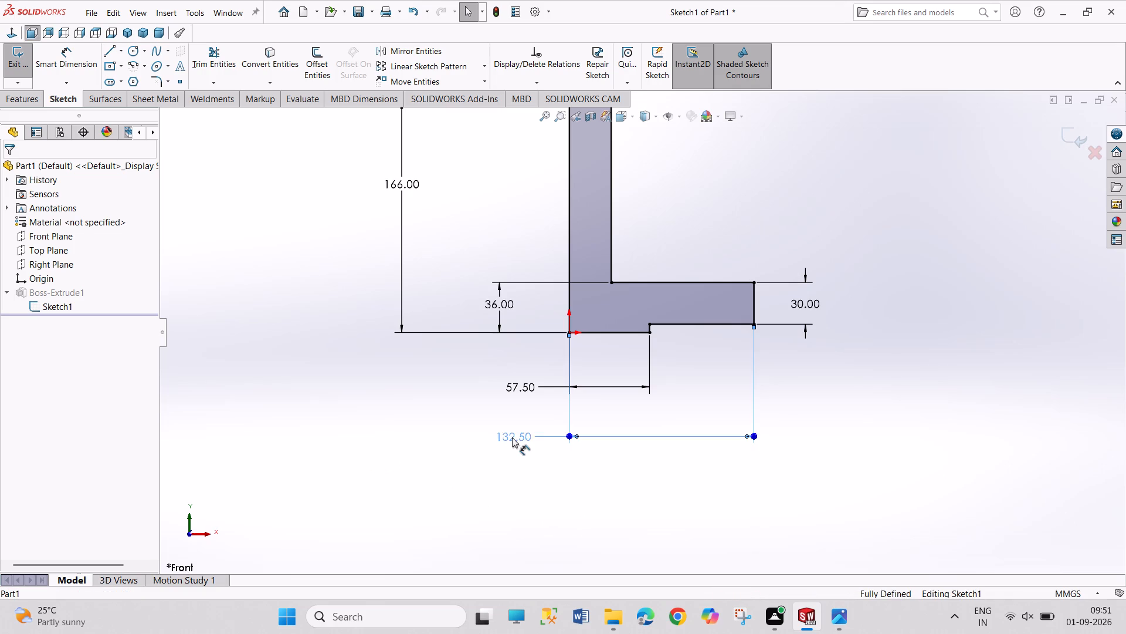
click(524, 437)
text(+36)
key(Return)
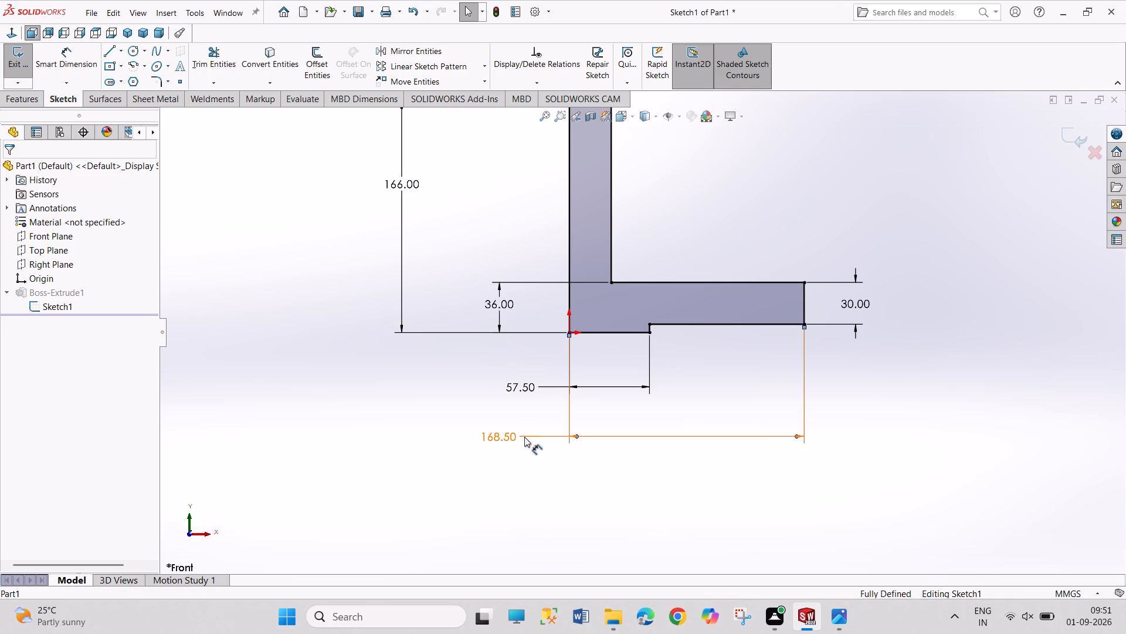
Exit the base profile sketch so the extrusion rebuilds with the lengthened foot.
click(18, 55)
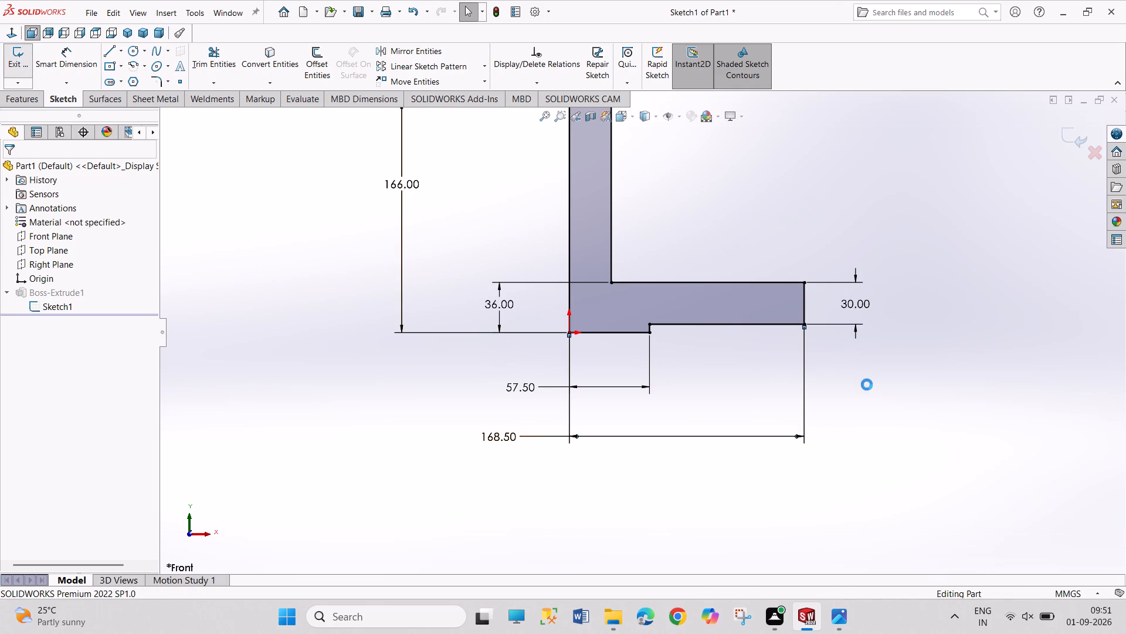
drag(844, 312, 848, 355)
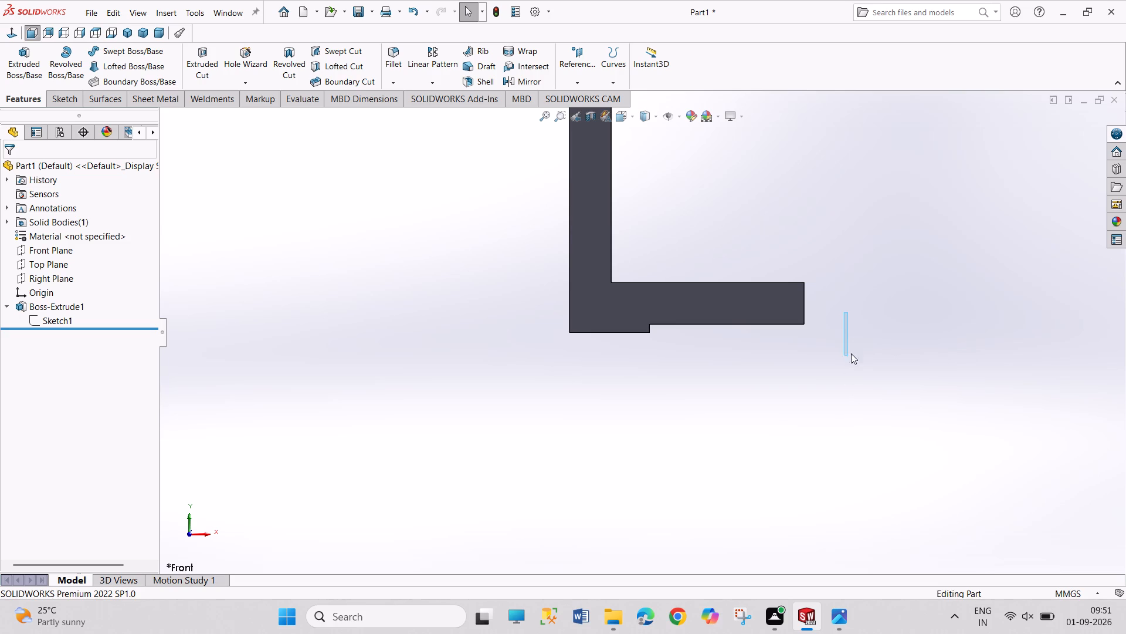
Start a sketch on the foot's top face and draw a circle of about 24 mm radius, centred on the front side edge and reaching the end corner.
click(126, 33)
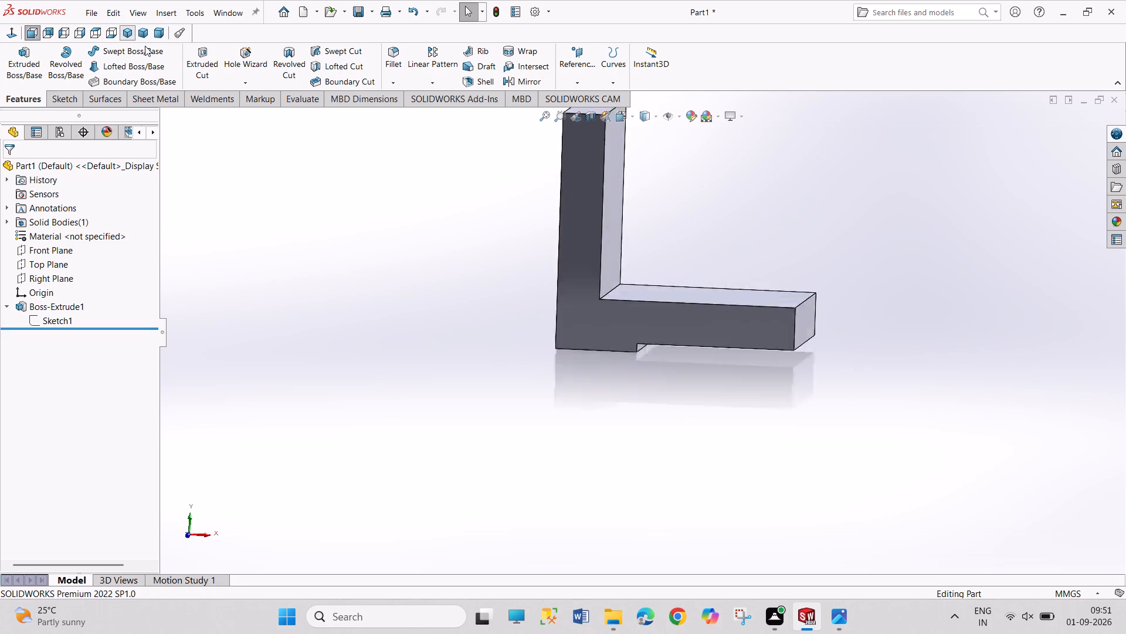
click(683, 446)
click(734, 416)
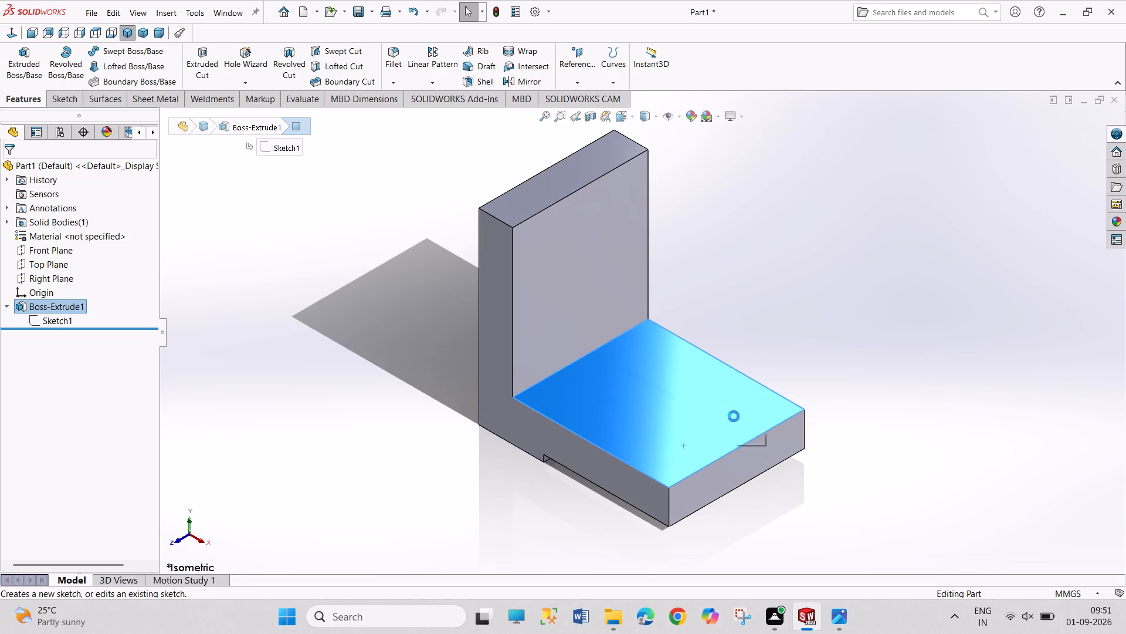
drag(918, 475, 947, 515)
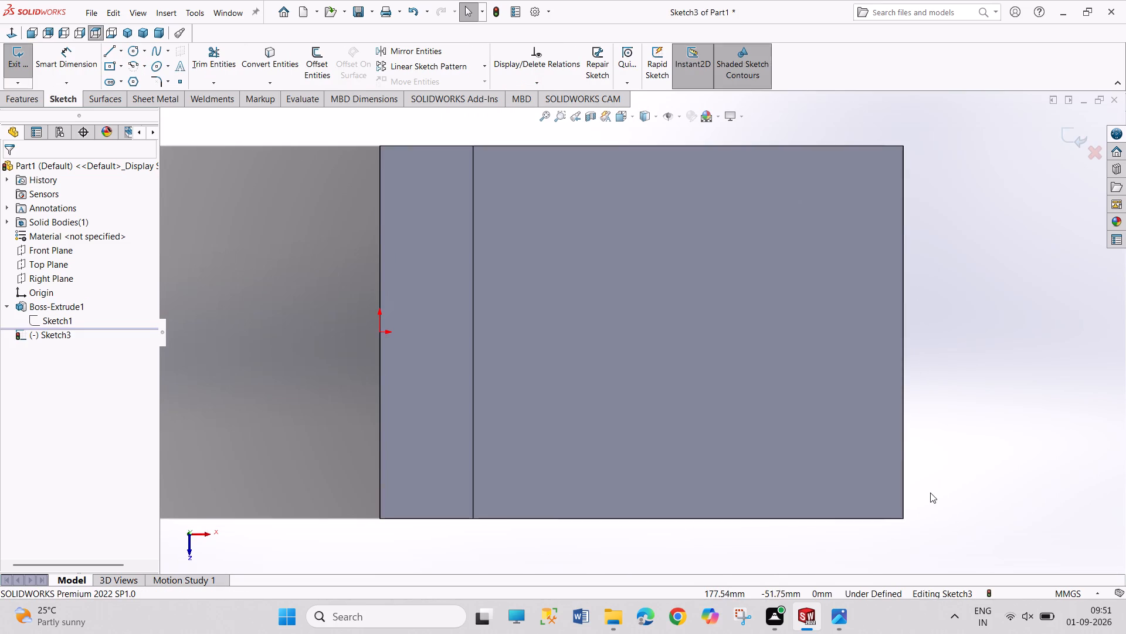
scroll(930, 493, up, 2)
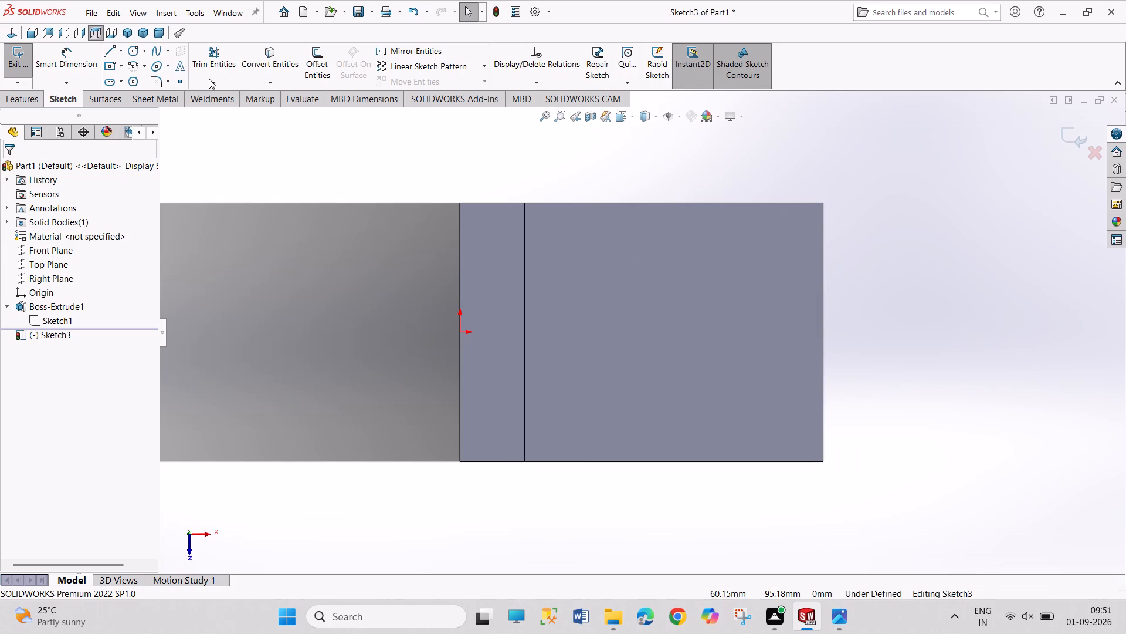
click(132, 50)
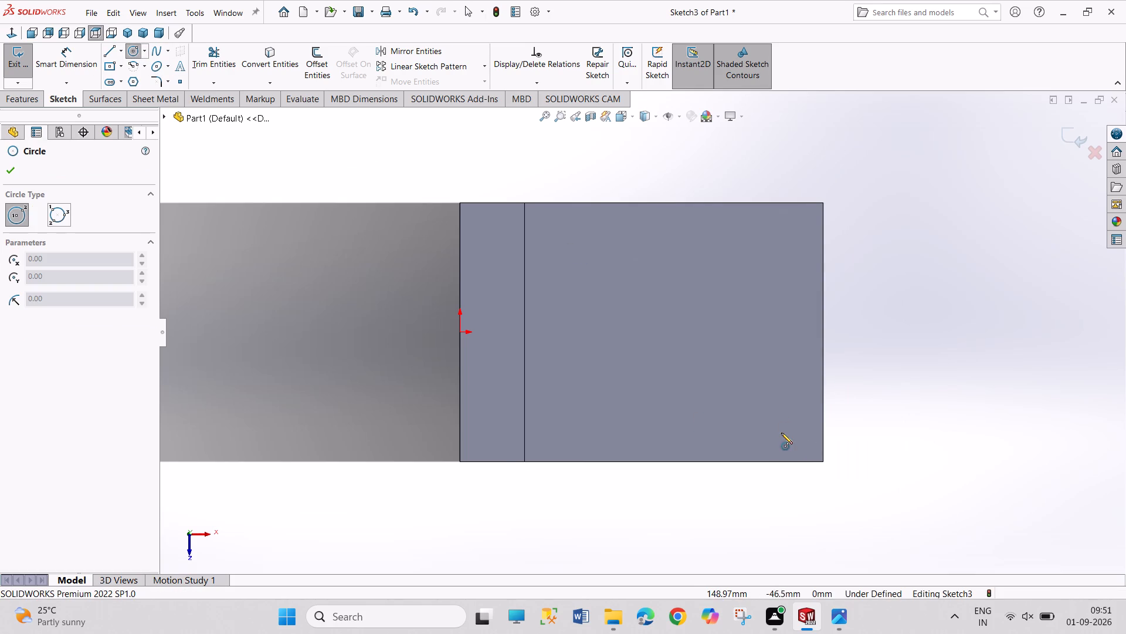
click(772, 462)
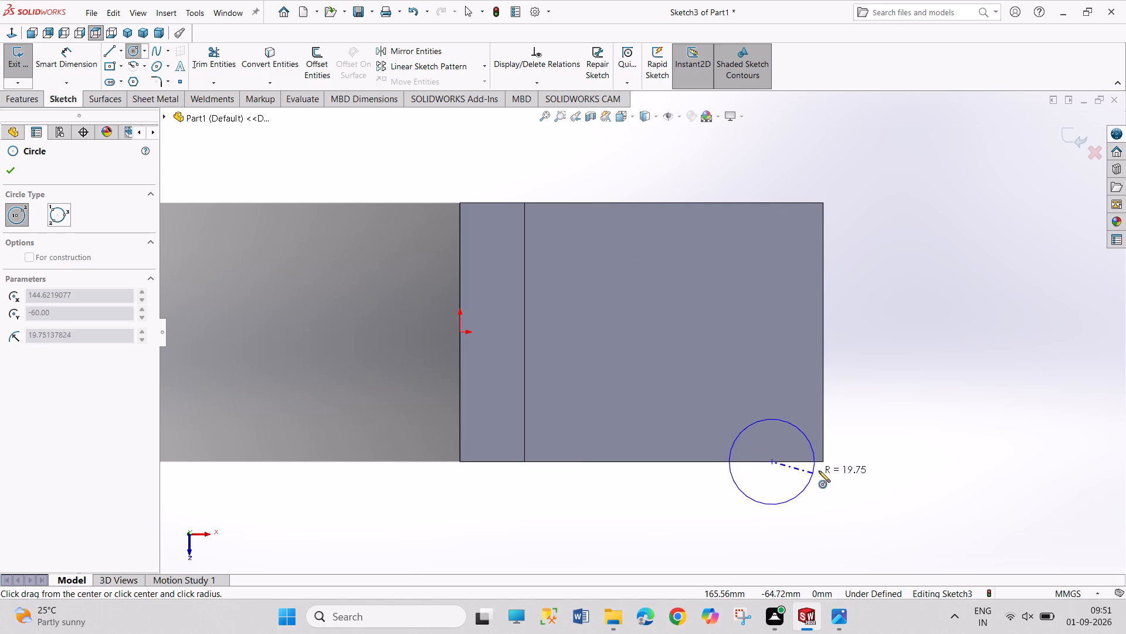
click(823, 463)
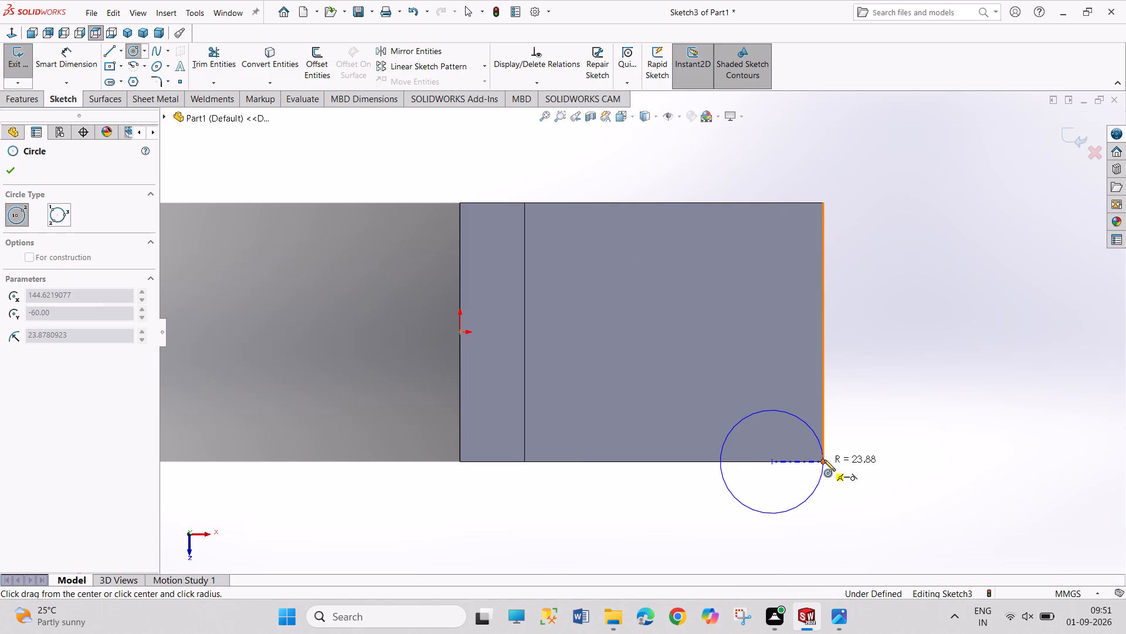
right_click(883, 399)
click(887, 407)
Dimension the circle's diameter as 72 mm (36*2).
right_drag(877, 446, 874, 332)
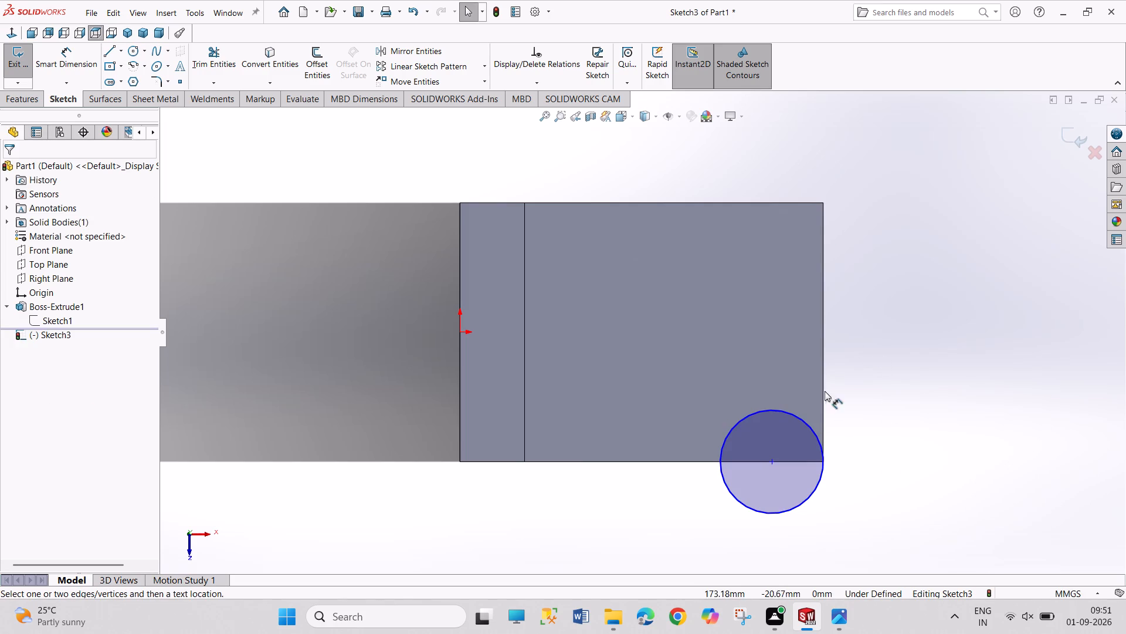
click(807, 420)
click(842, 396)
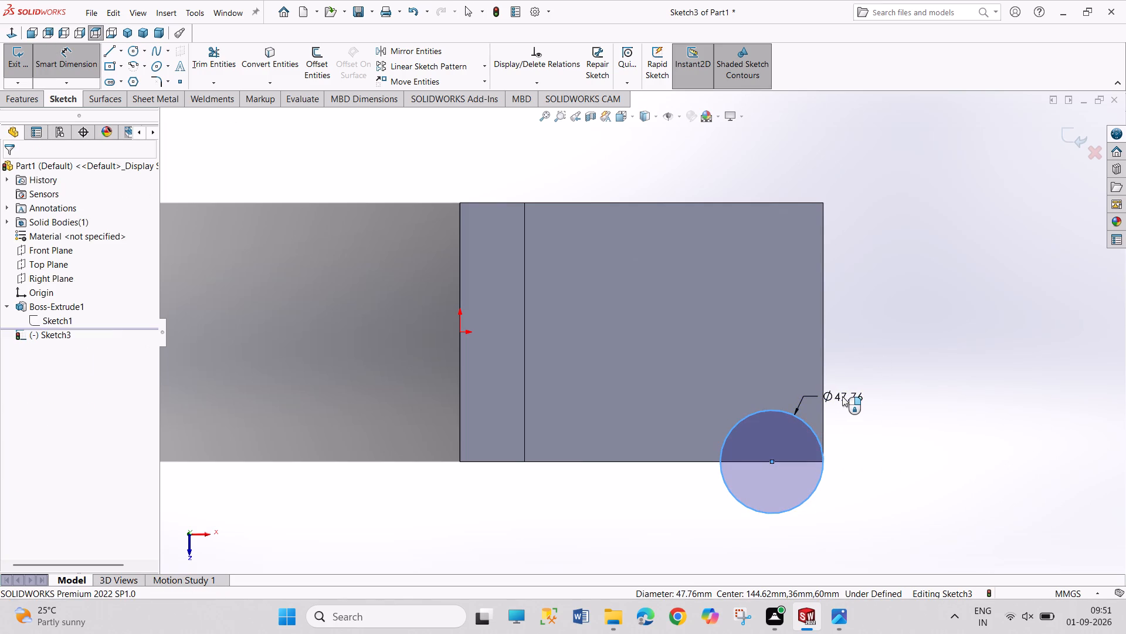
text(36*2)
key(Return)
right_click(887, 454)
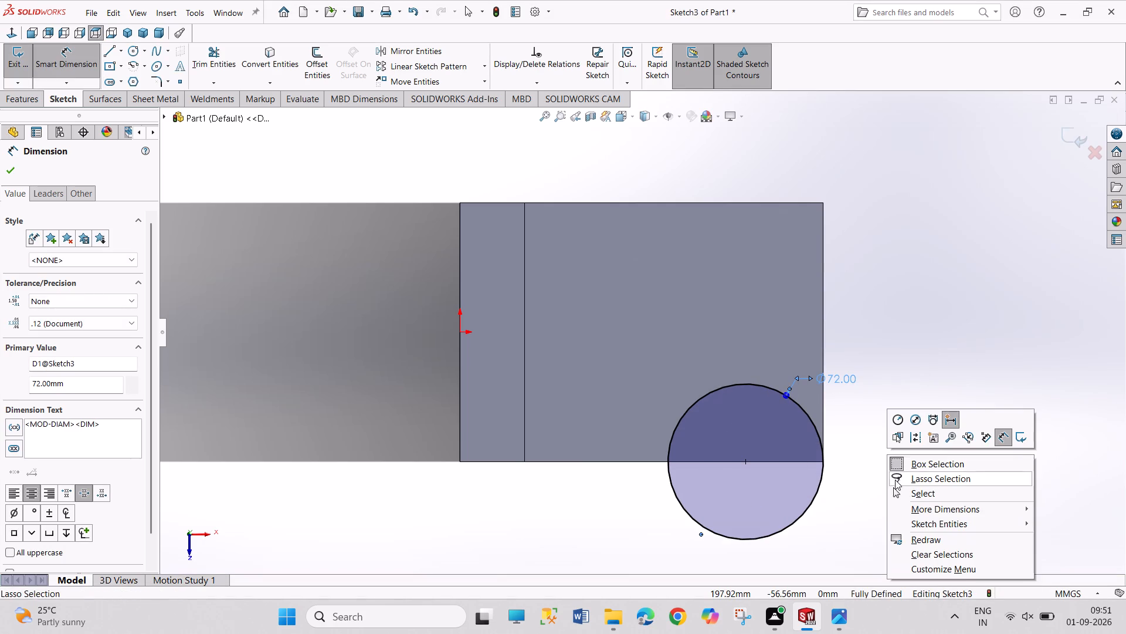
click(897, 494)
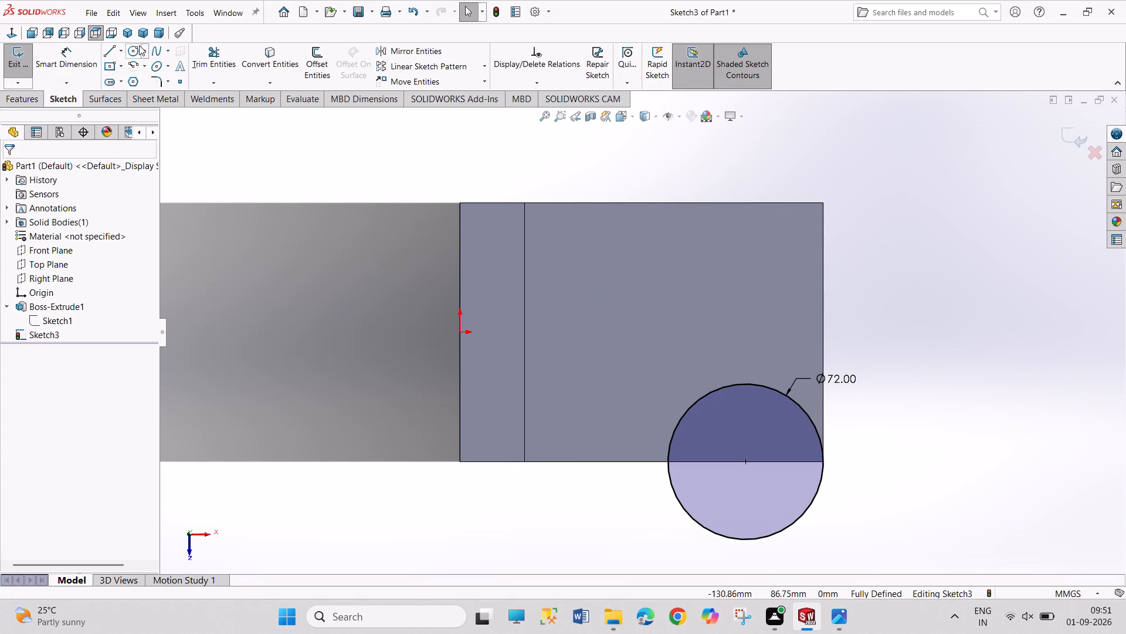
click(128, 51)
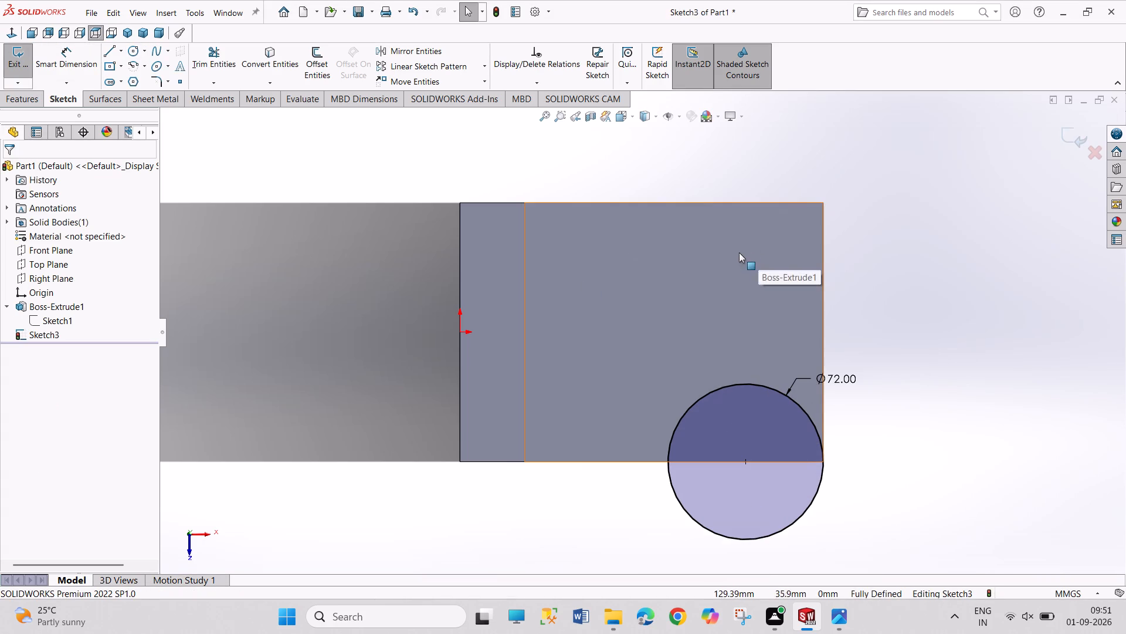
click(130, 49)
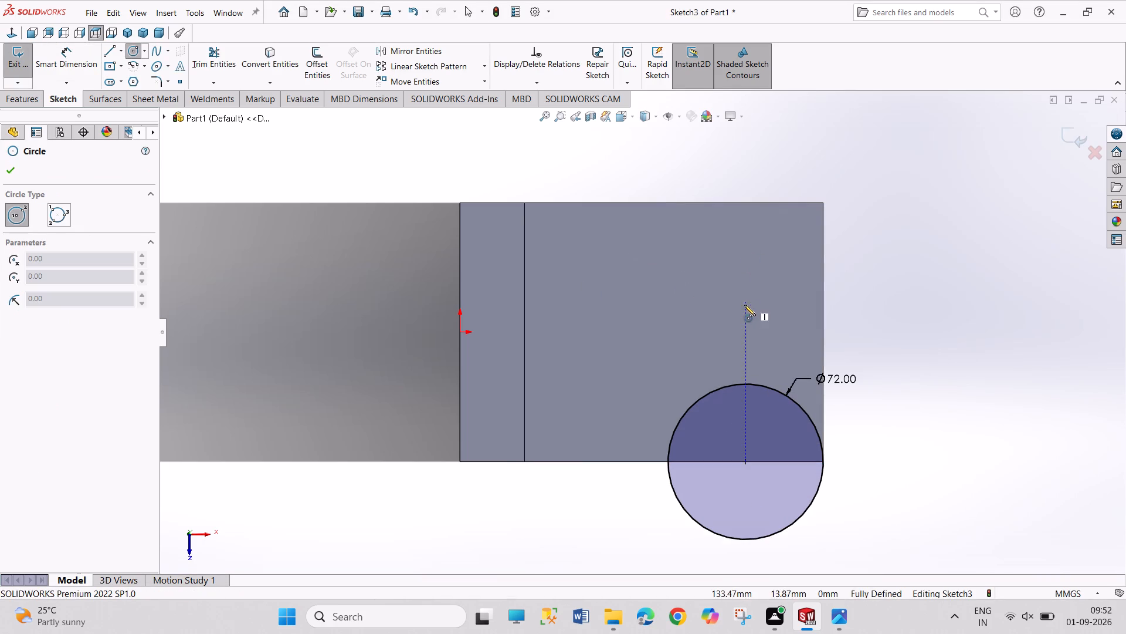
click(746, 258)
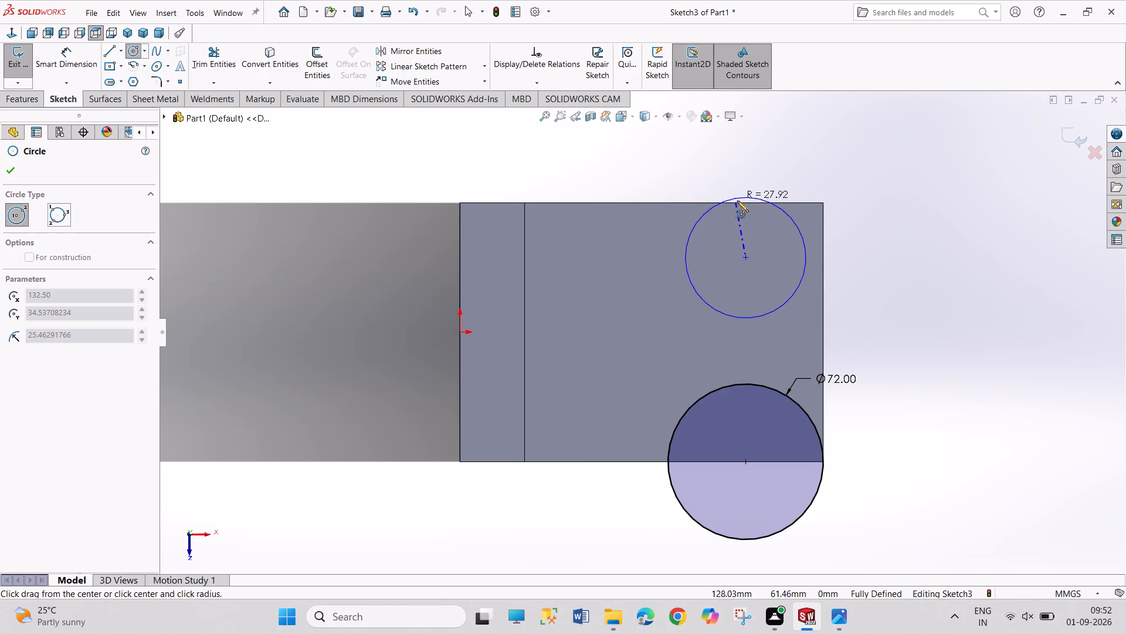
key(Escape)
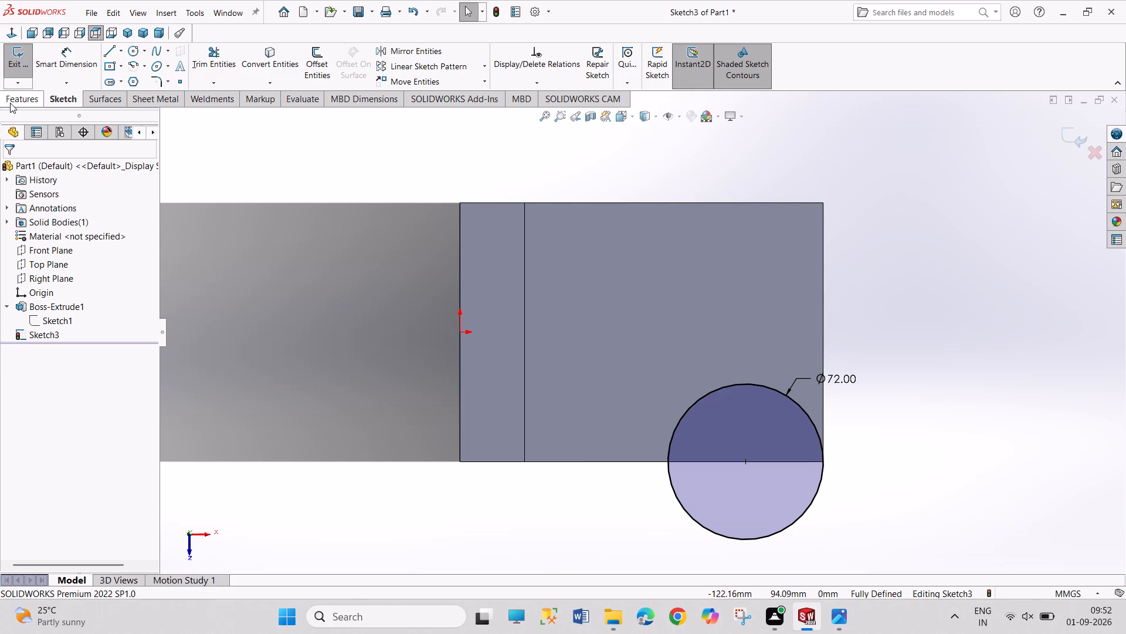
Draw a second circle of 36 mm radius on the foot's opposite side edge, aligned with the first circle's centre and reaching the end corner.
click(131, 50)
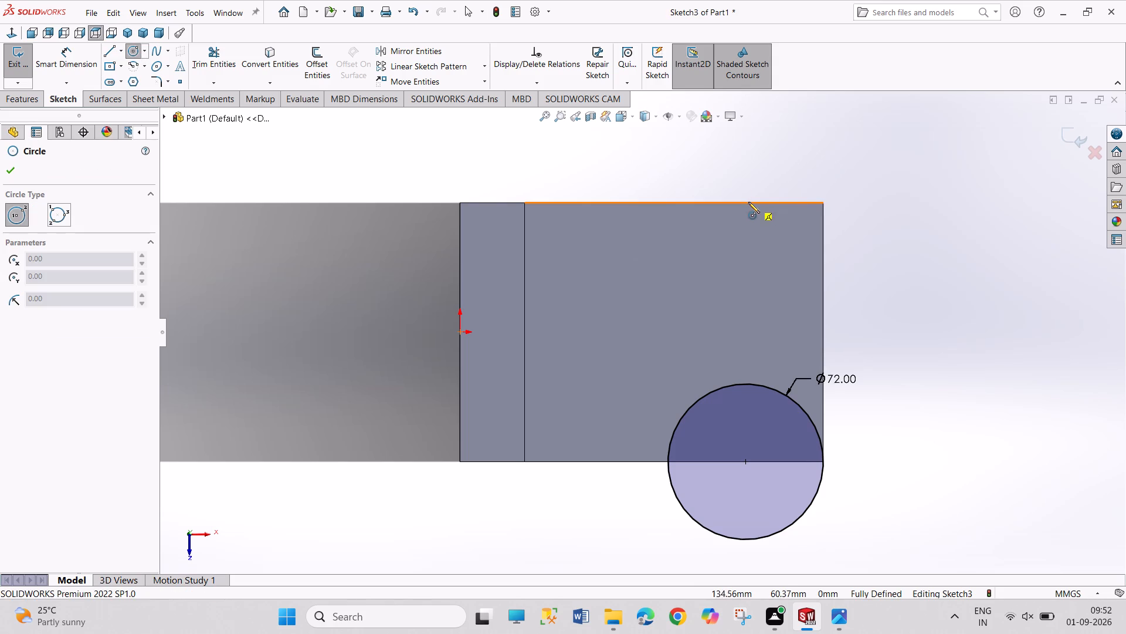
click(745, 201)
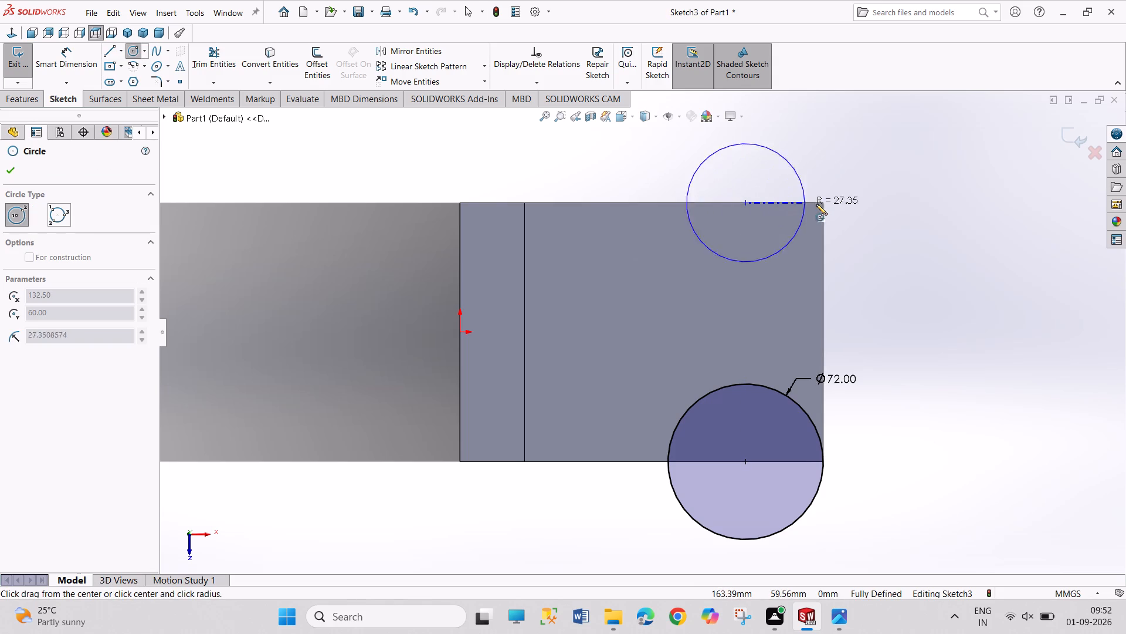
click(822, 205)
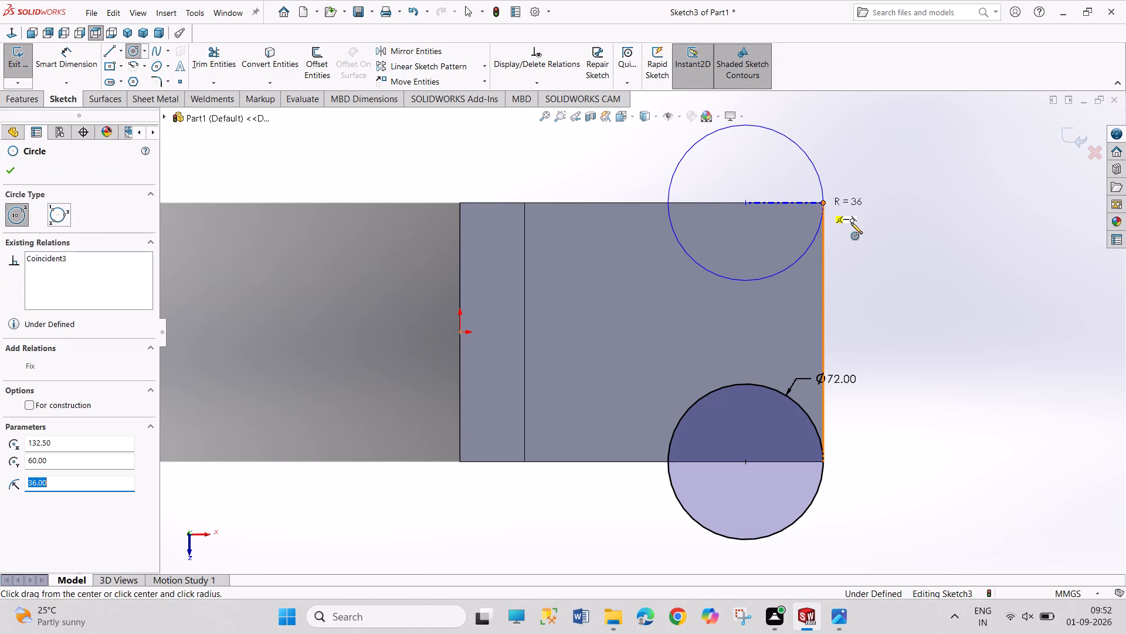
right_click(851, 222)
click(860, 229)
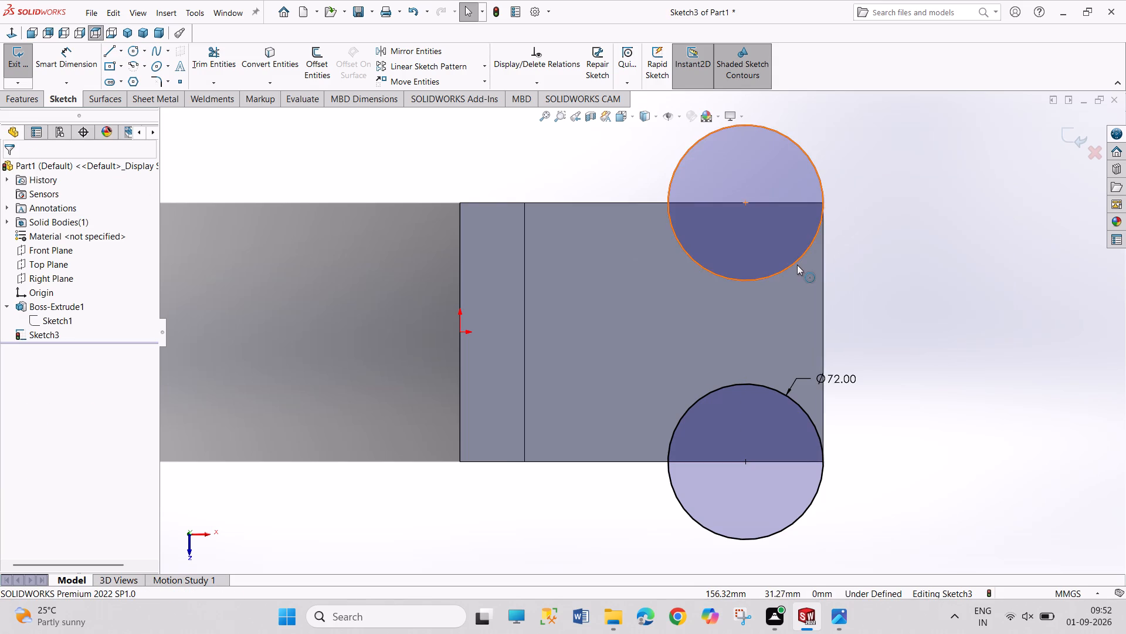
Add an Equal relation between the two lug circles and exit the sketch.
click(797, 264)
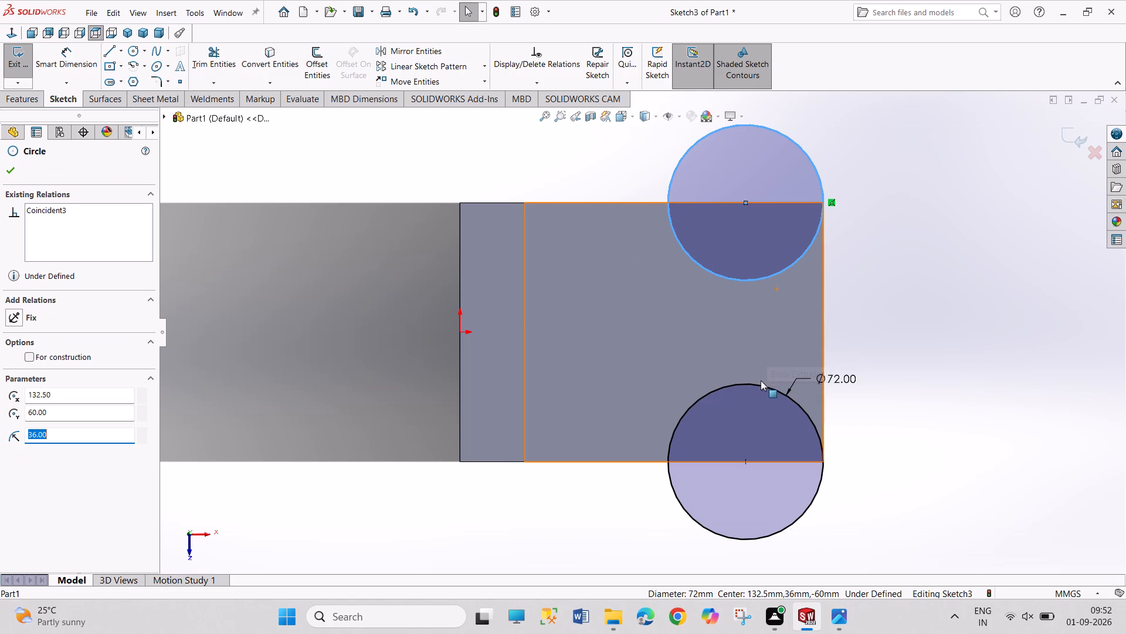
ctrl+click(761, 385)
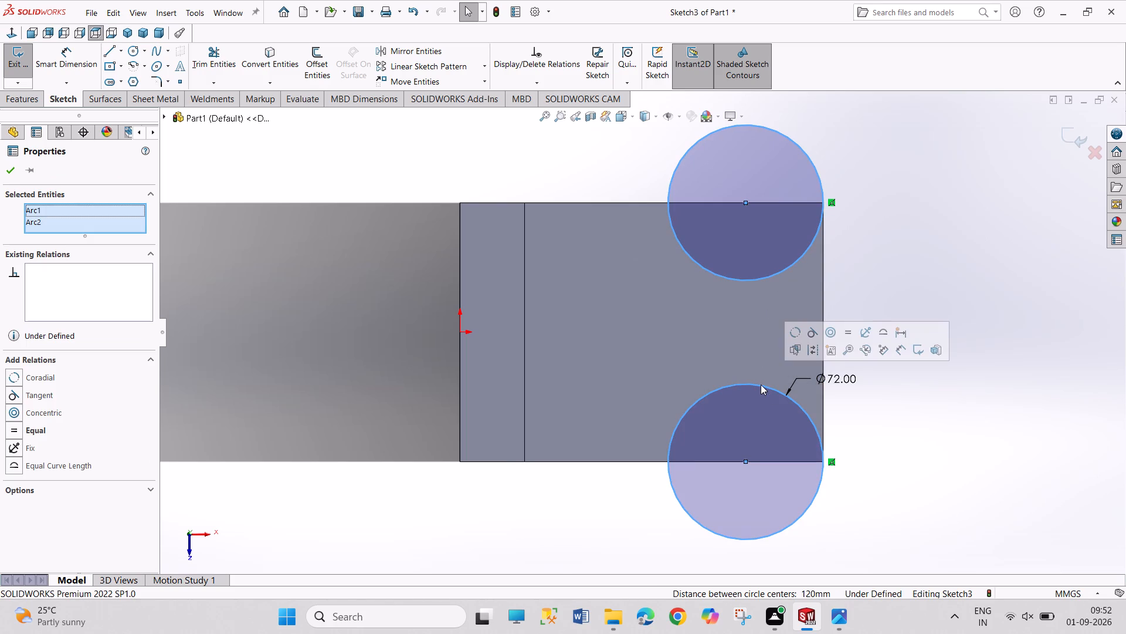
click(844, 331)
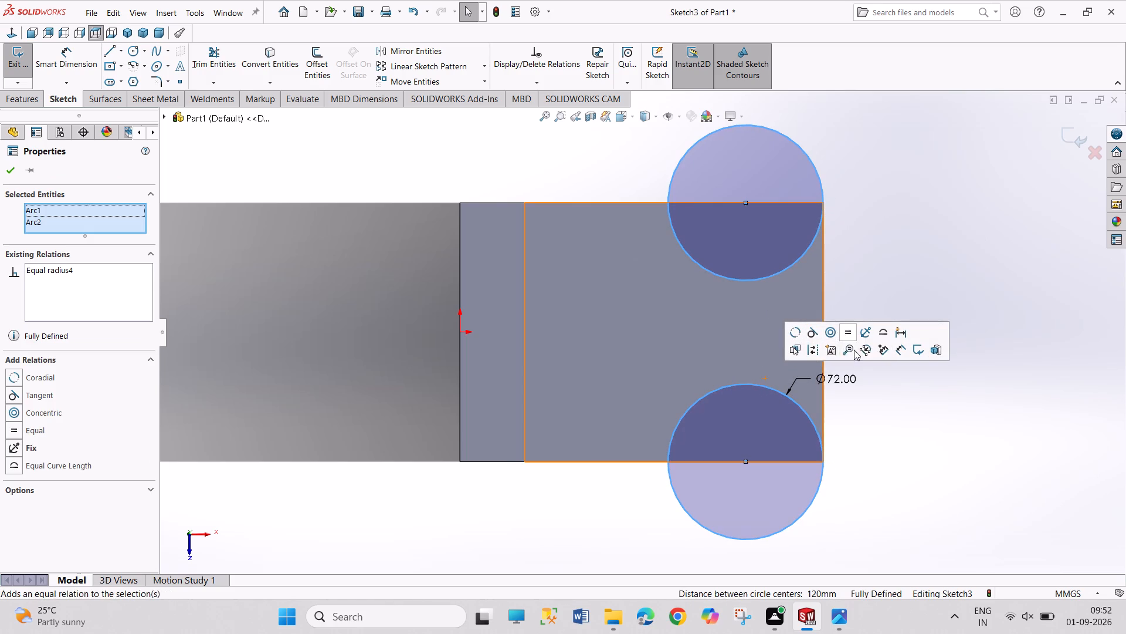
drag(888, 414, 905, 471)
drag(910, 457, 921, 470)
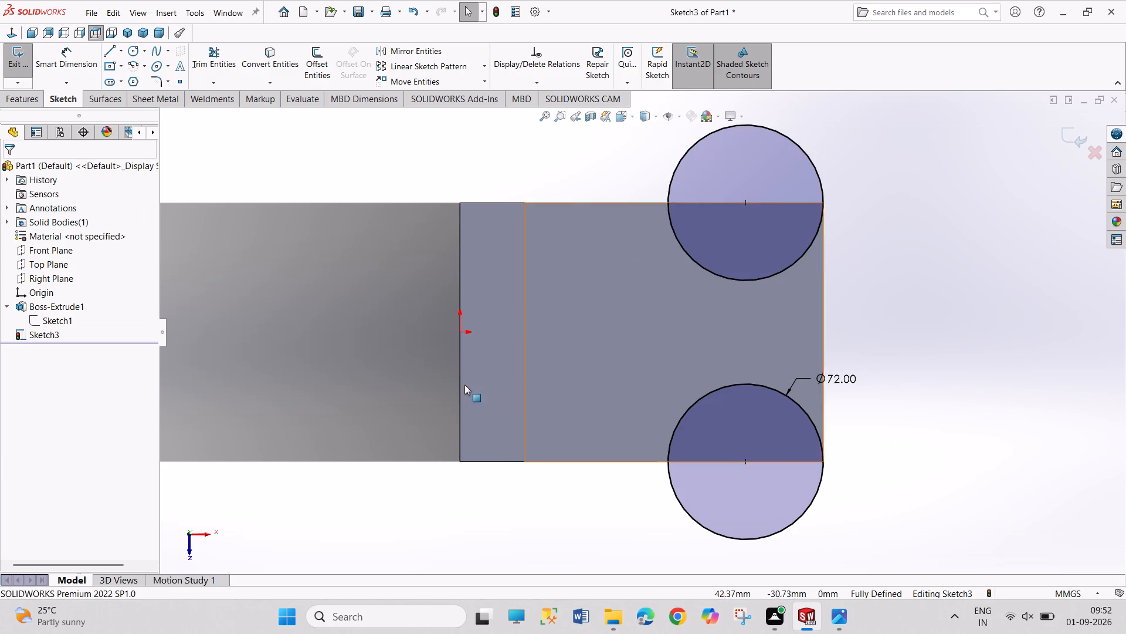
click(21, 66)
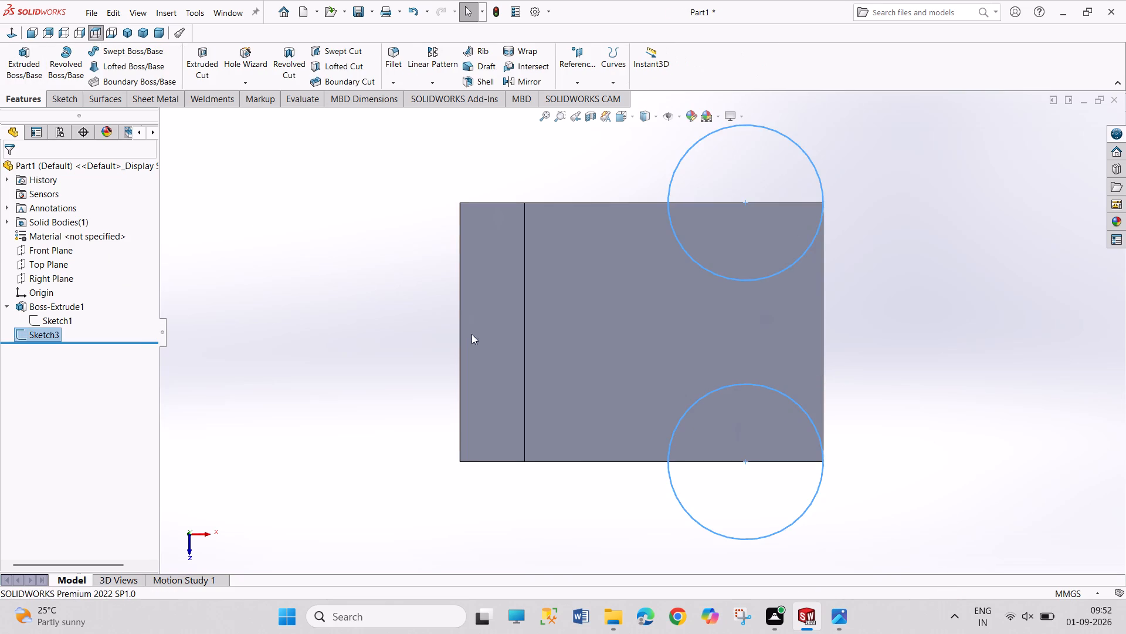
Extrude both lug circles with the Up To Surface end condition to the raised underside face of the foot, merged with the body.
middle_drag(369, 336, 368, 316)
middle_drag(368, 316, 363, 258)
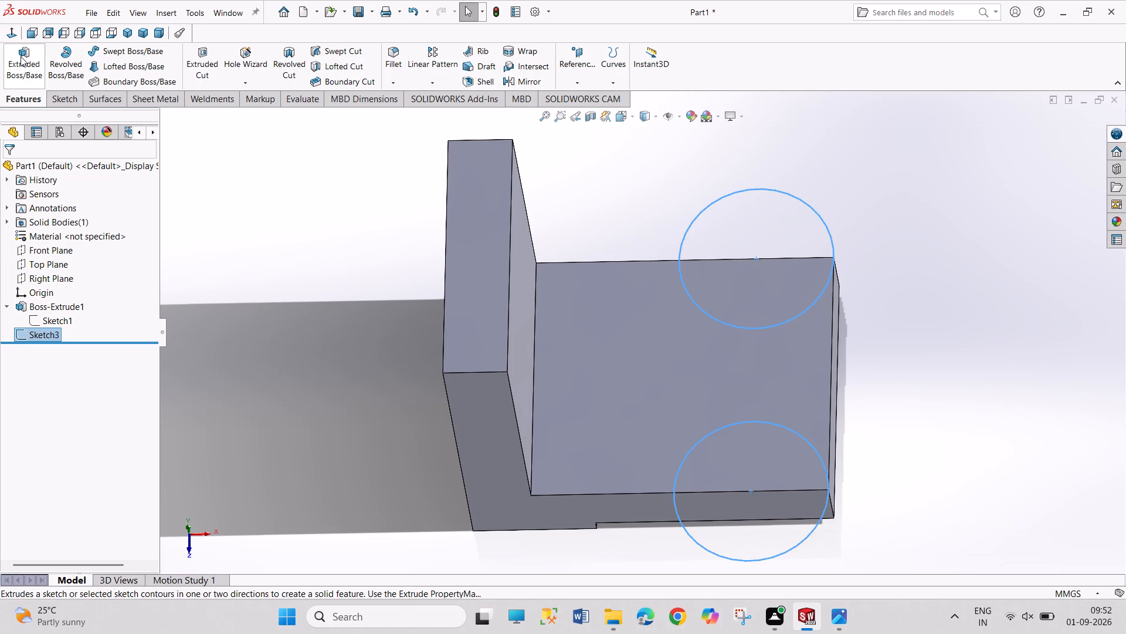
click(21, 56)
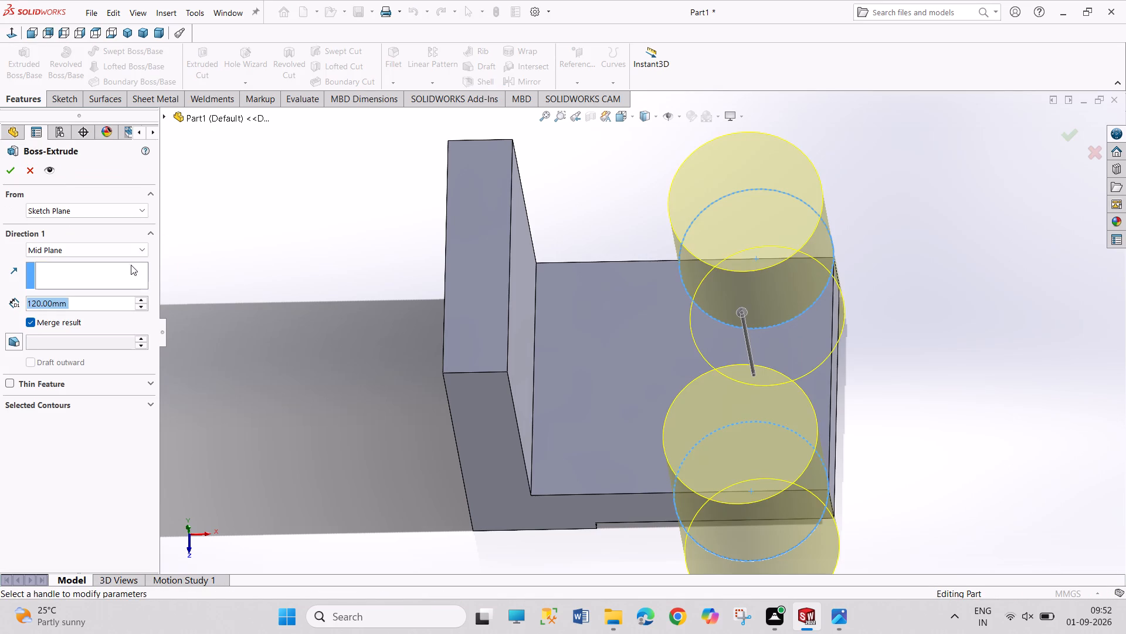
click(127, 251)
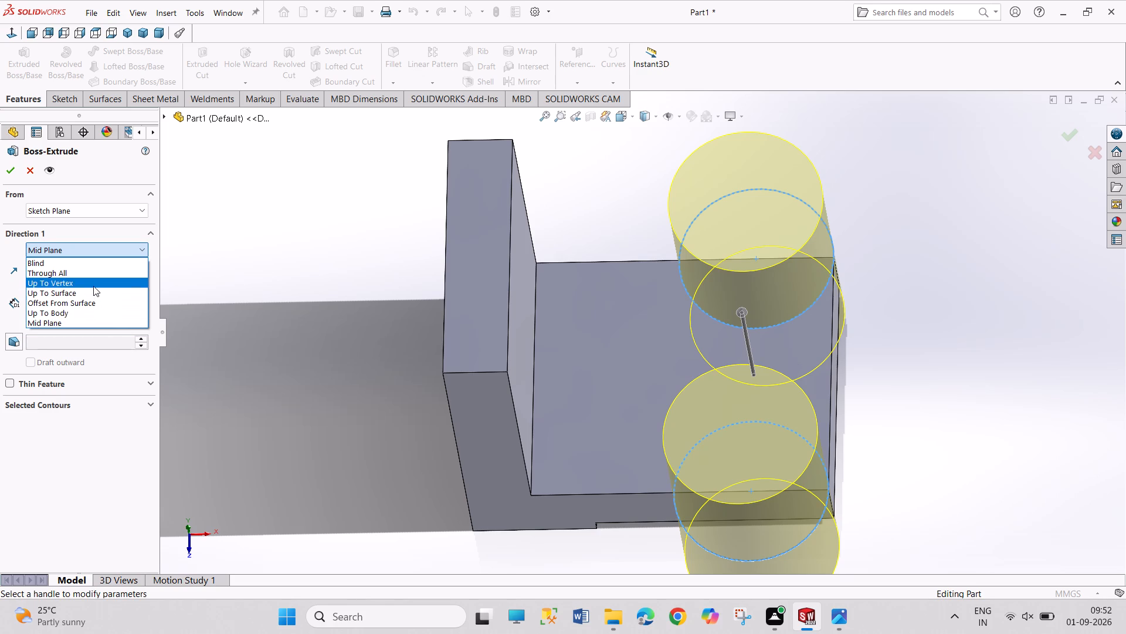
click(96, 295)
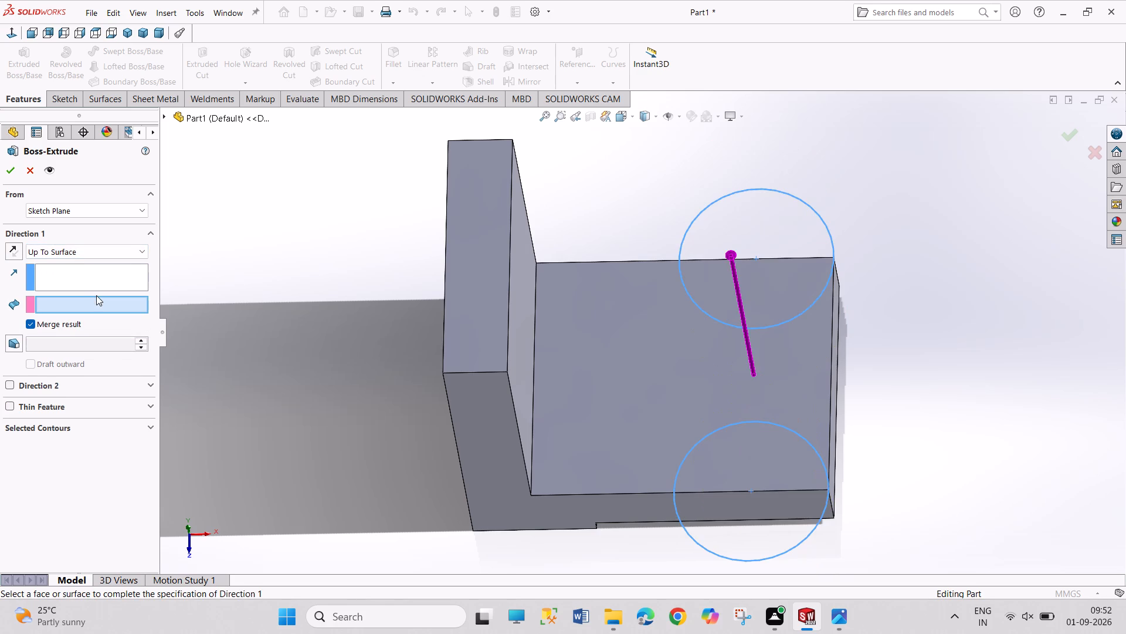
scroll(730, 315, up, 1)
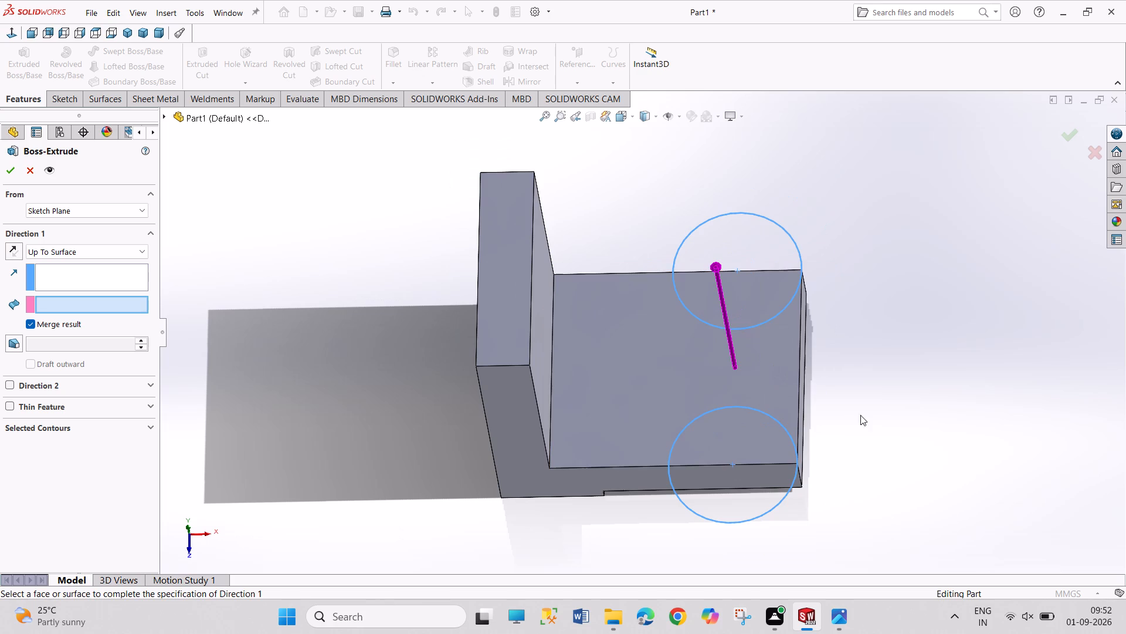
middle_drag(864, 420, 723, 333)
scroll(725, 338, up, 1)
click(681, 398)
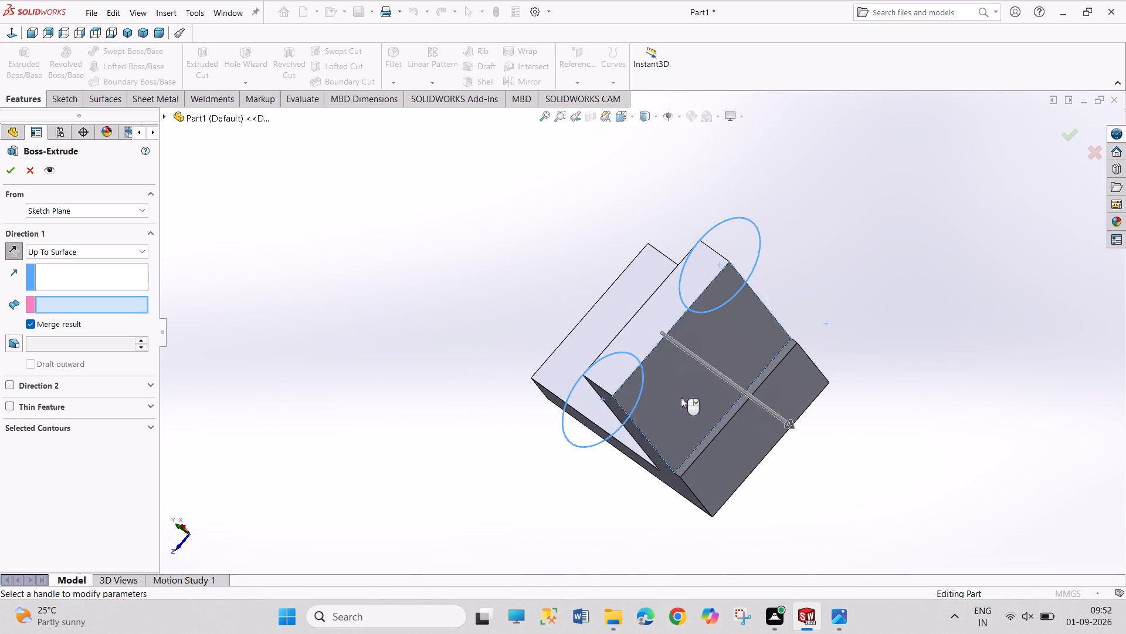
click(7, 168)
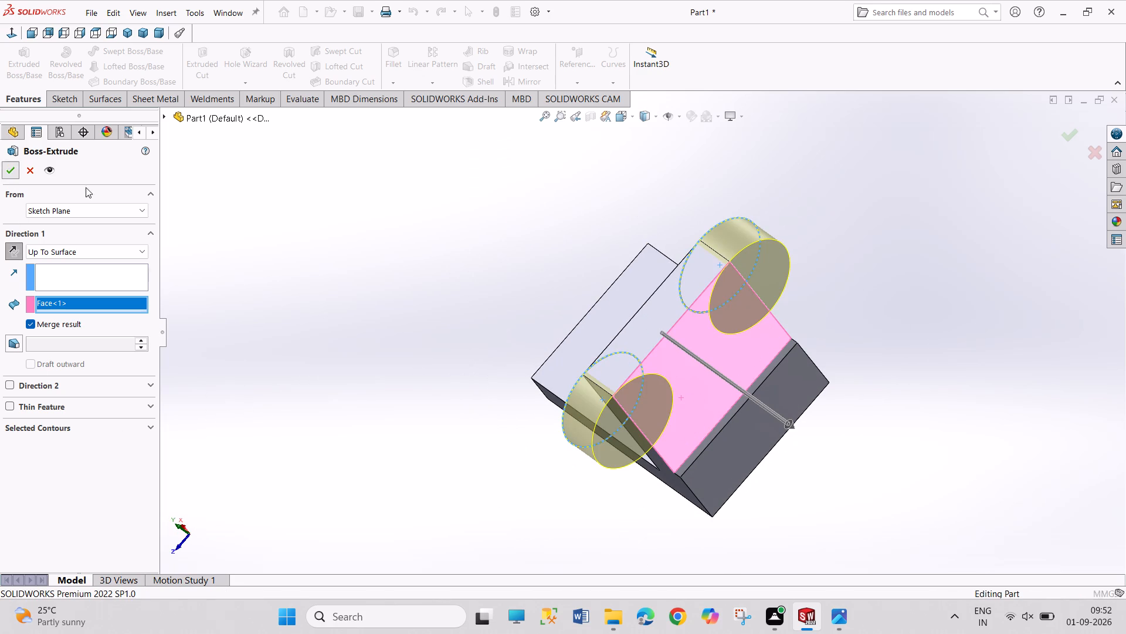
click(124, 30)
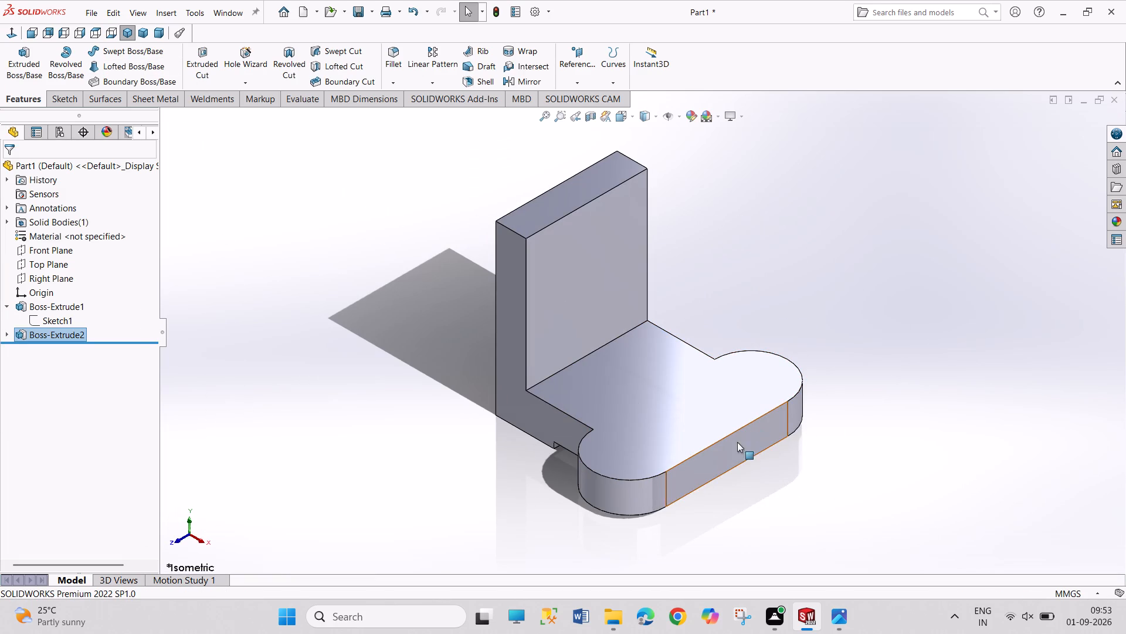
Sketch two circles on the foot's top face, about 16 mm and 18 mm in radius, centred on the two lug arcs.
click(626, 456)
click(677, 419)
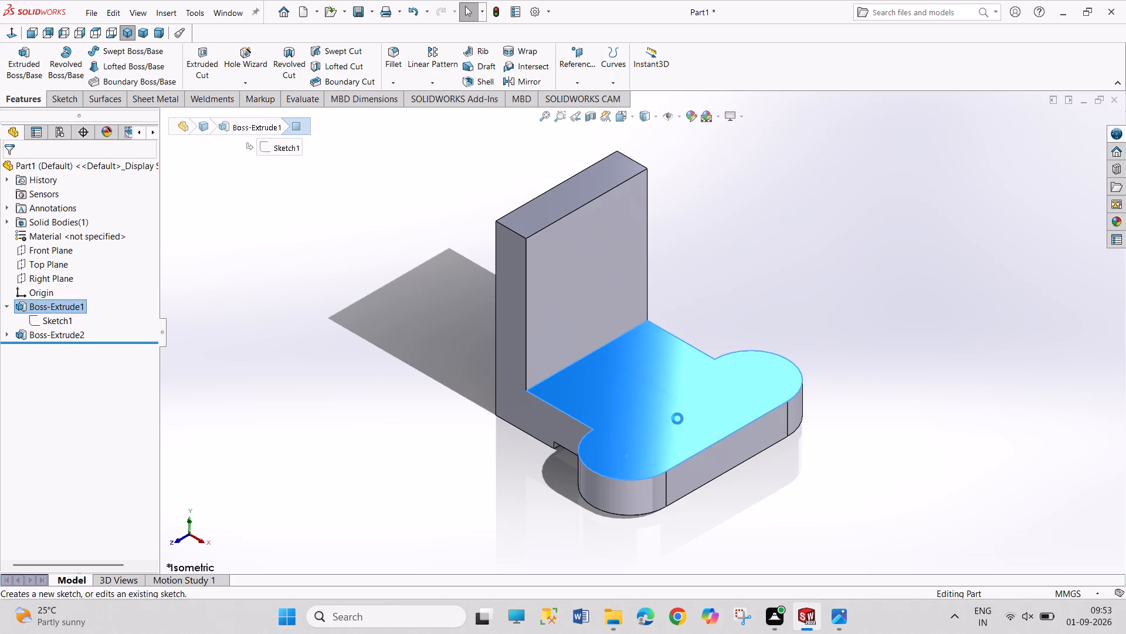
drag(910, 316, 970, 405)
drag(927, 338, 972, 402)
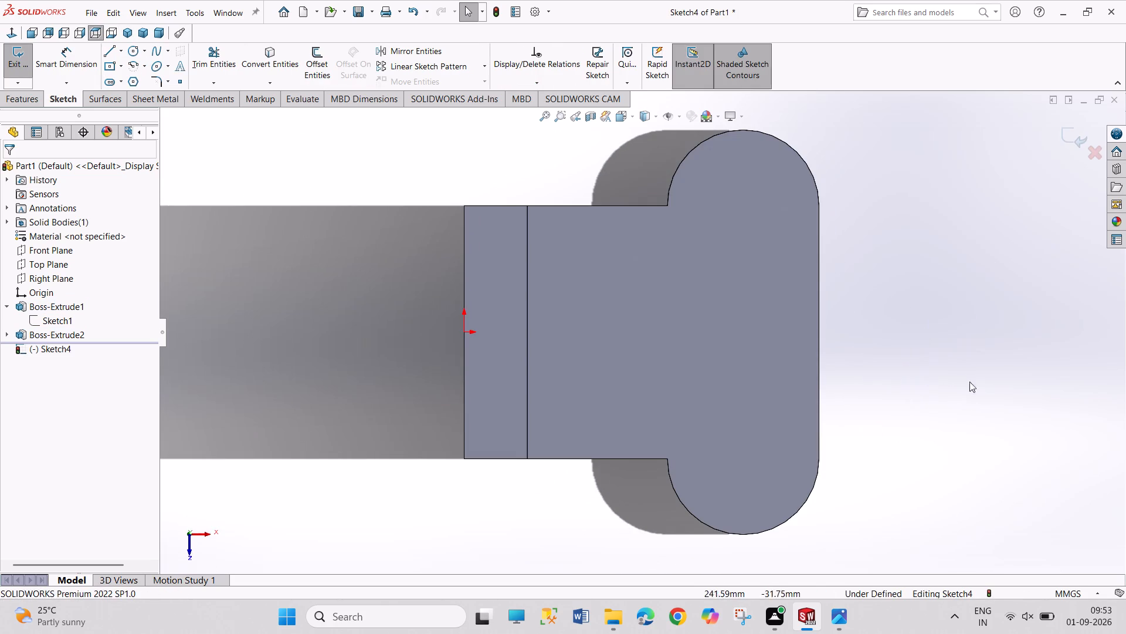
click(132, 49)
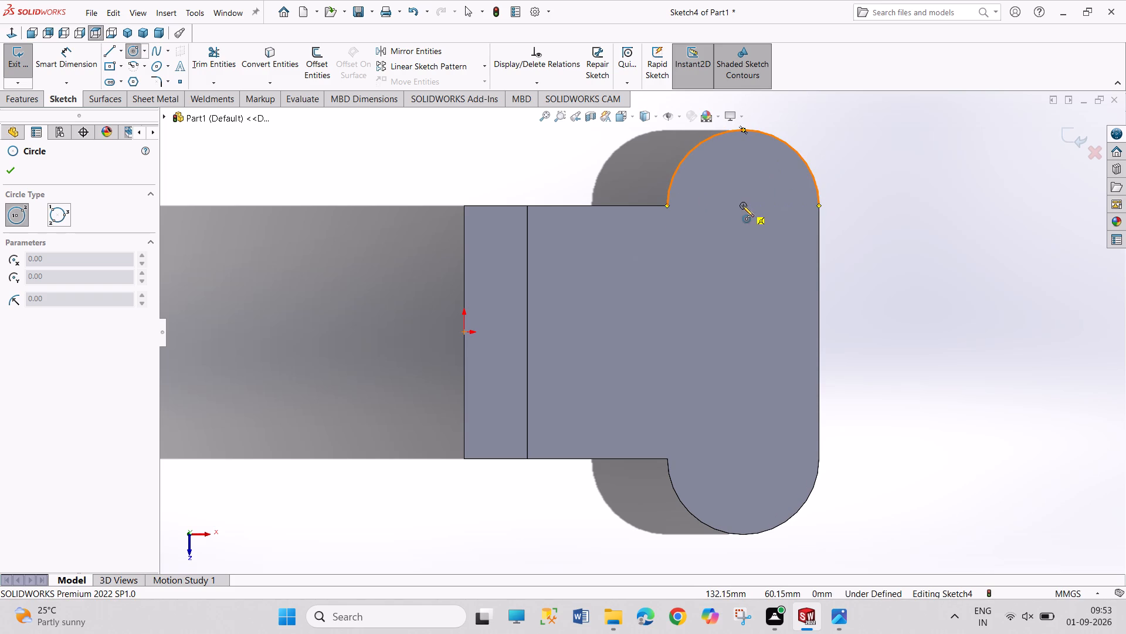
click(742, 205)
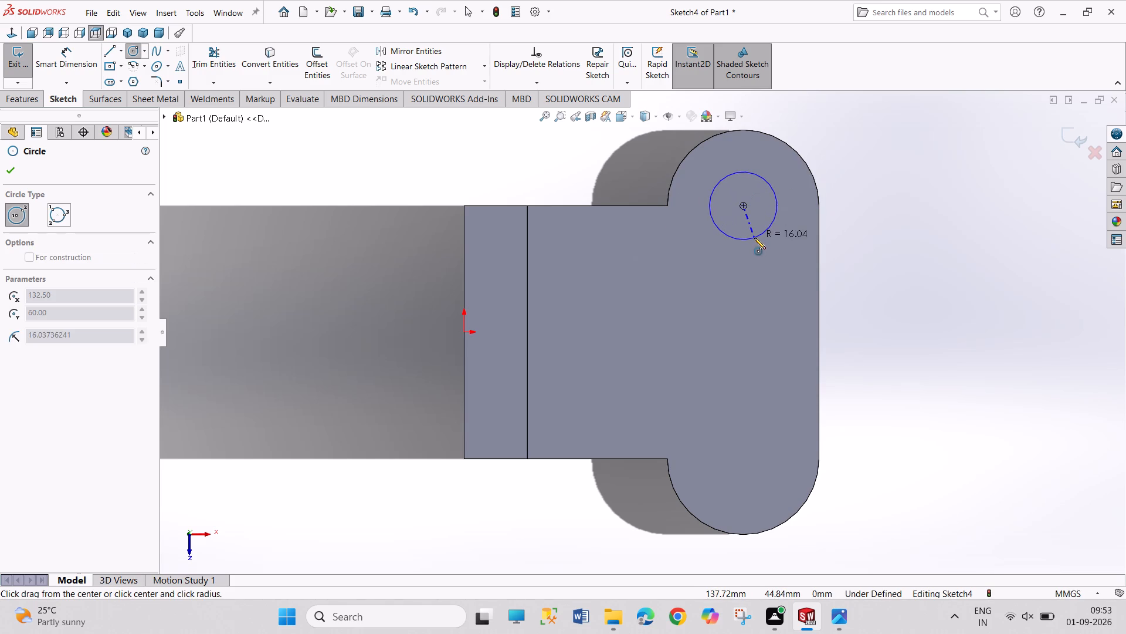
click(754, 238)
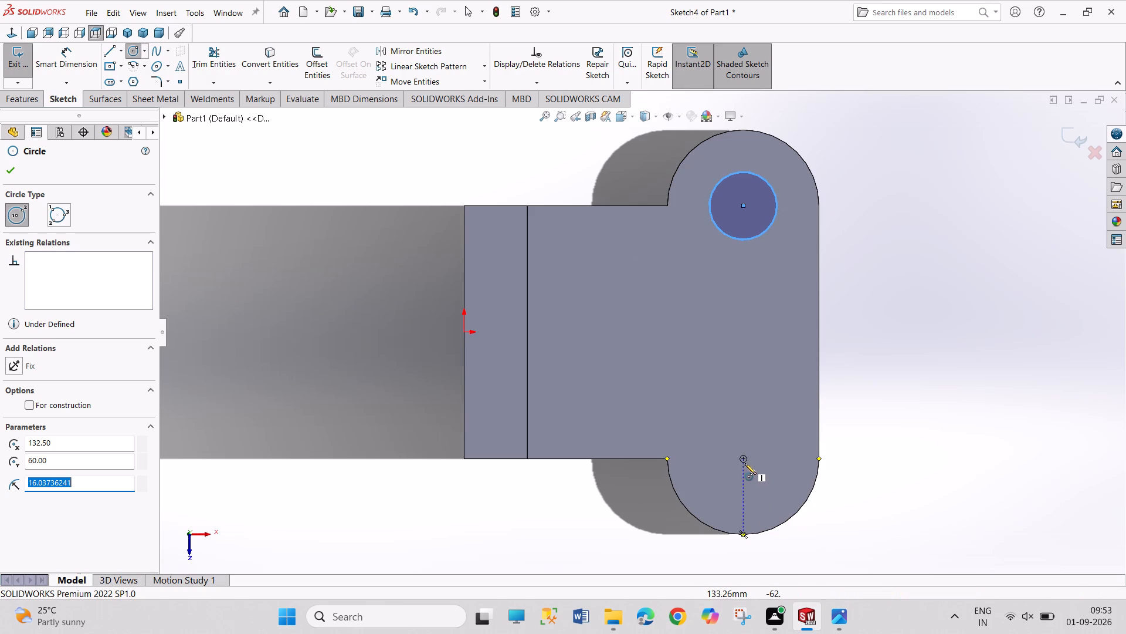
click(743, 458)
click(760, 494)
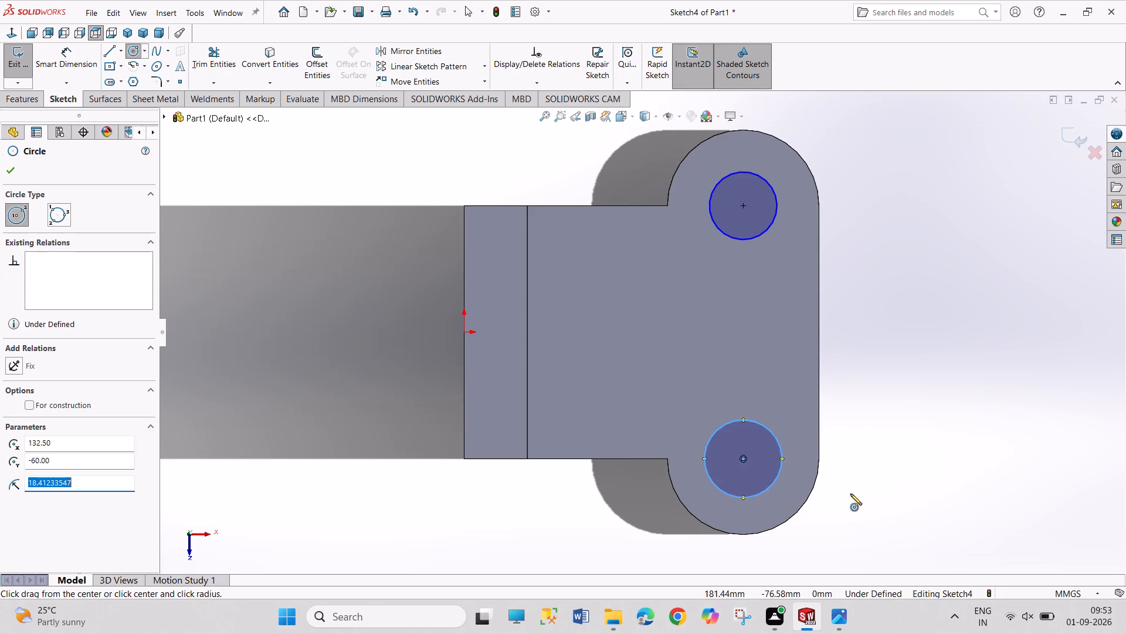
Dimension the diameter of the circle on the rear lug as 60 mm.
right_drag(851, 494, 851, 328)
click(775, 216)
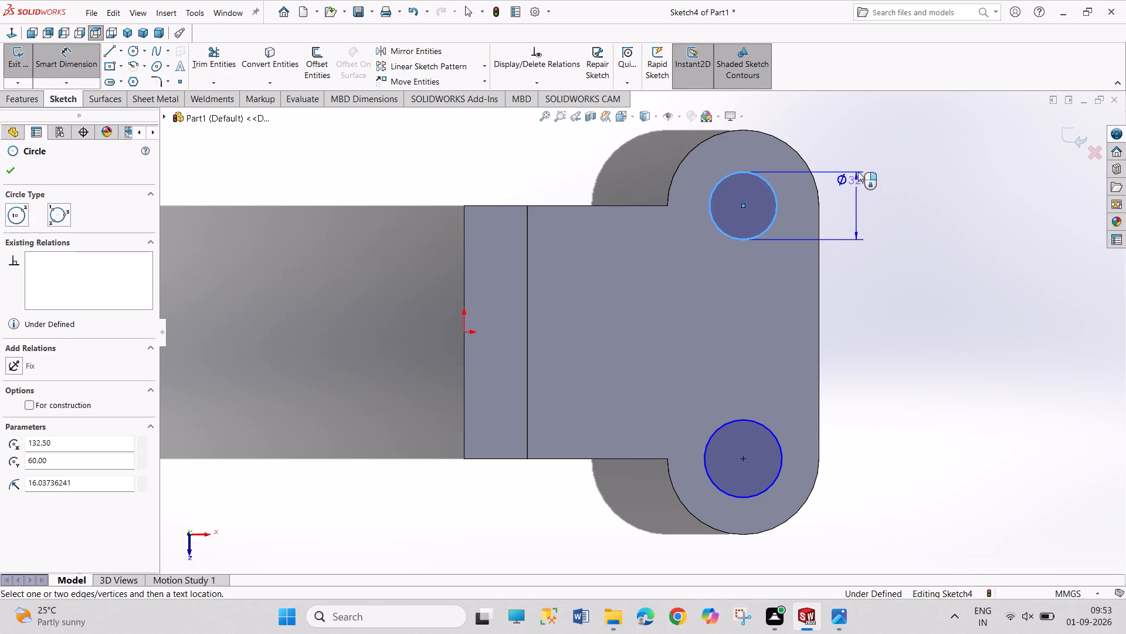
click(869, 141)
text(60)
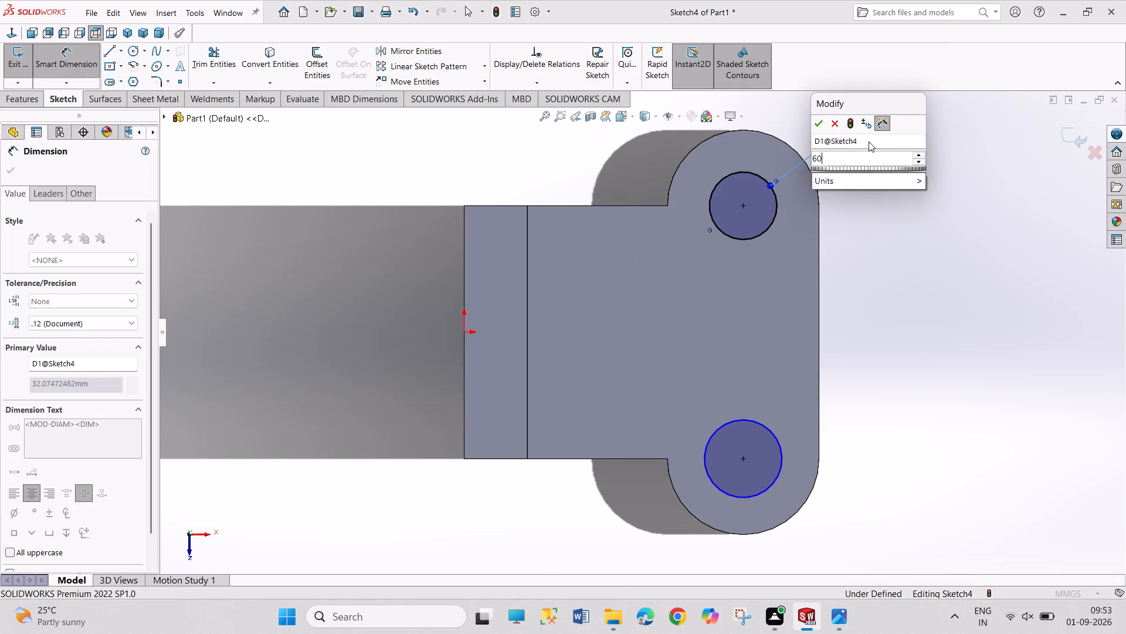
key(Return)
right_click(931, 238)
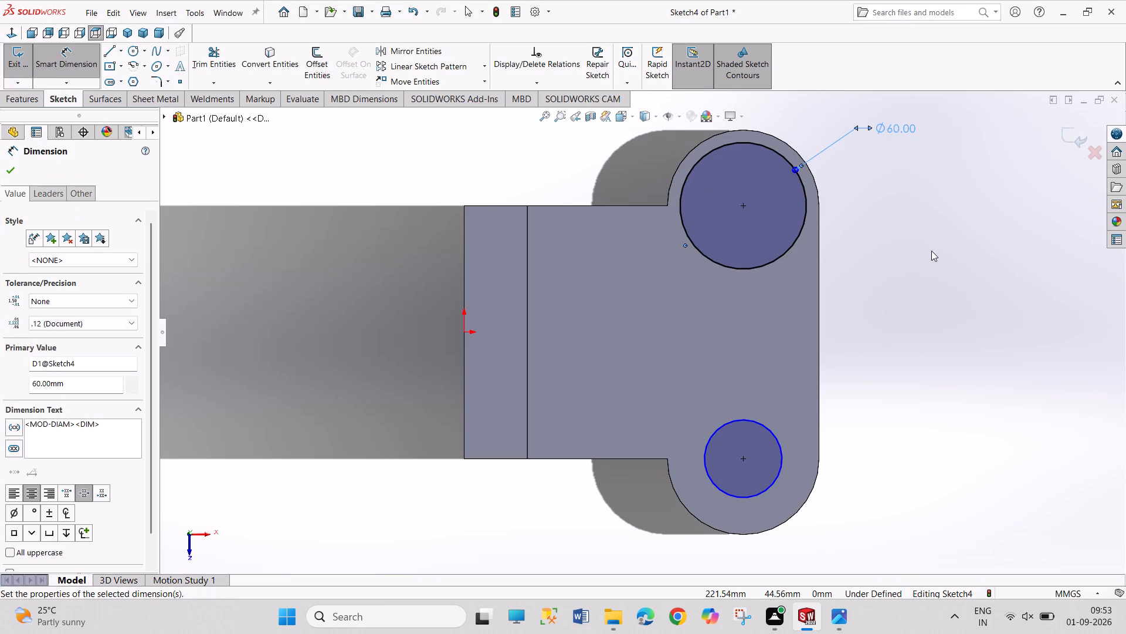
click(937, 273)
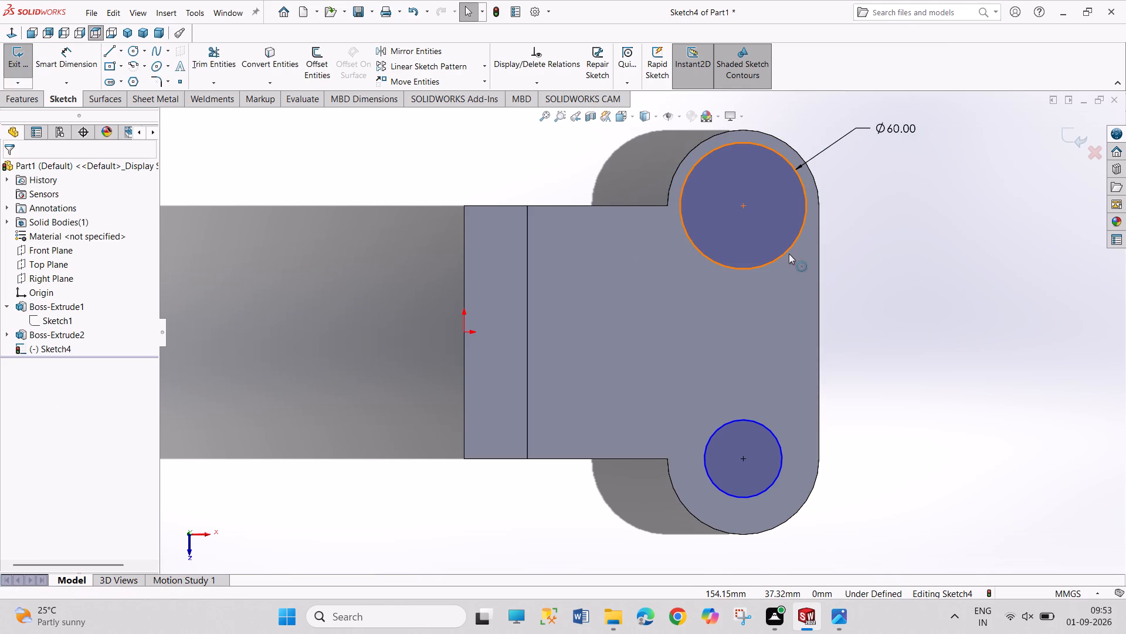
Add an Equal relation between the two circles on the lugs and exit the sketch.
click(789, 254)
ctrl+click(775, 437)
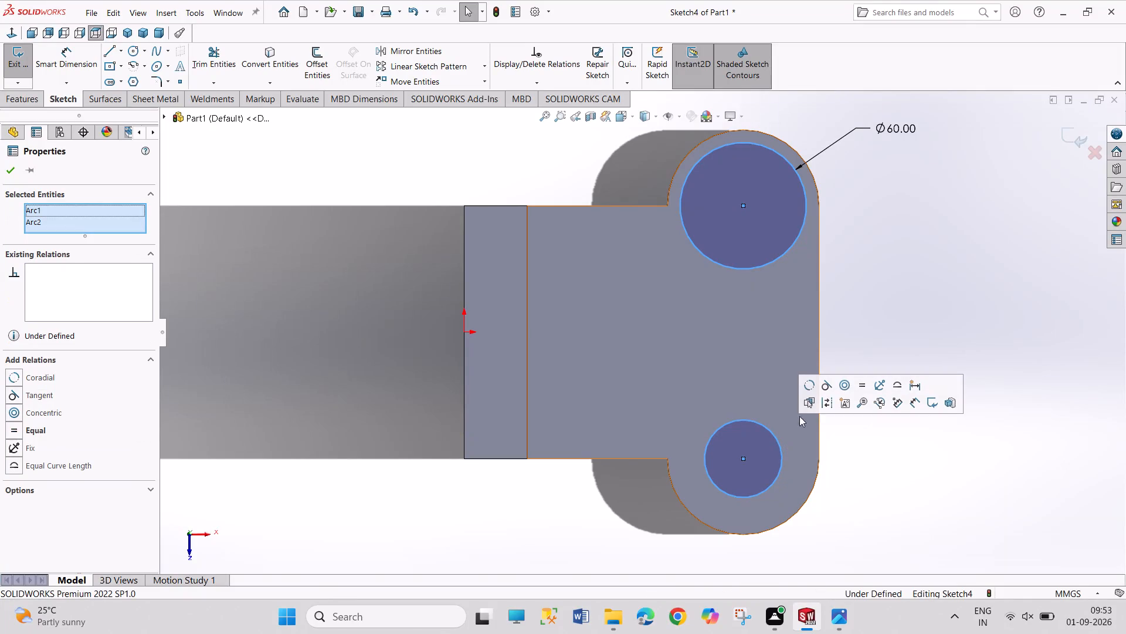
click(859, 382)
drag(868, 281, 888, 343)
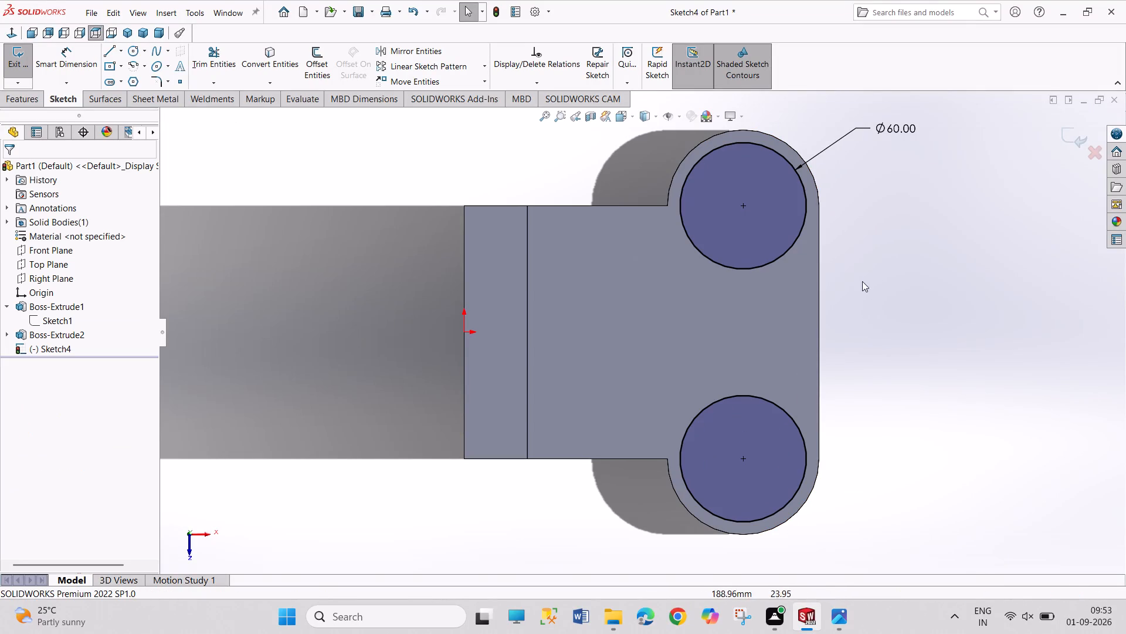
drag(865, 286, 901, 406)
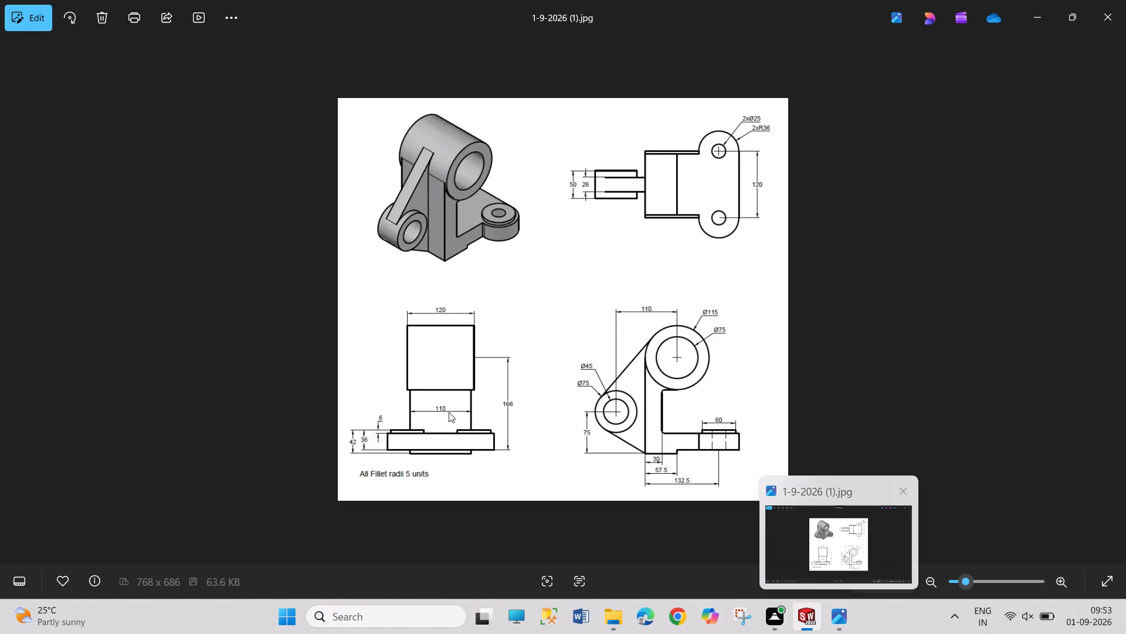
click(22, 56)
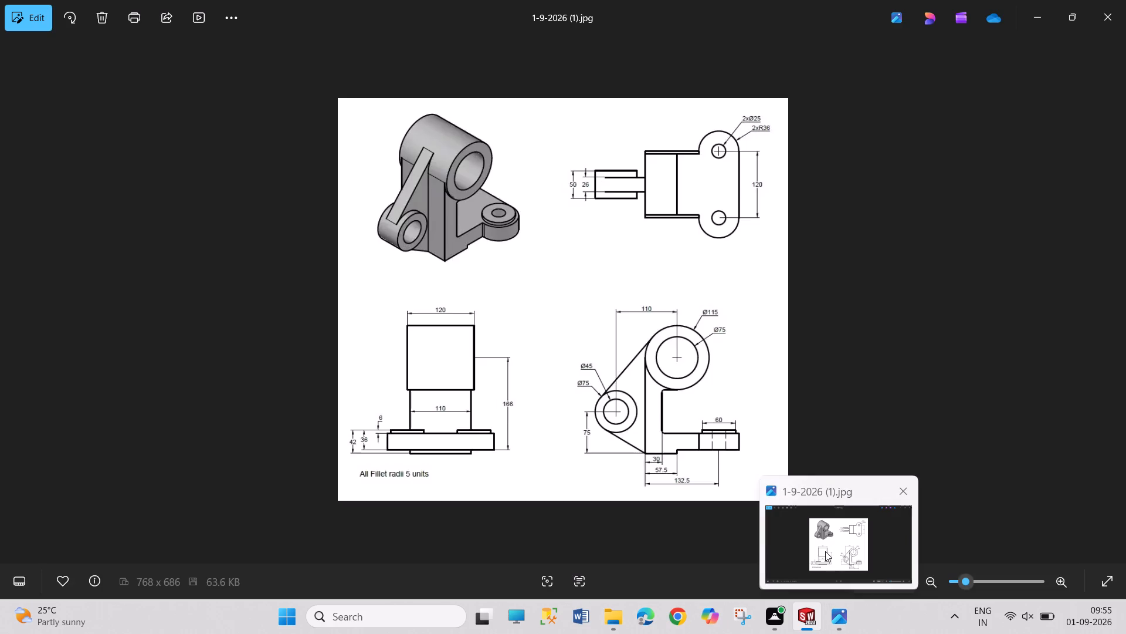
Extrude both 60 mm circles as Blind bosses 6 mm high on the foot's top face, merged with the body.
click(20, 65)
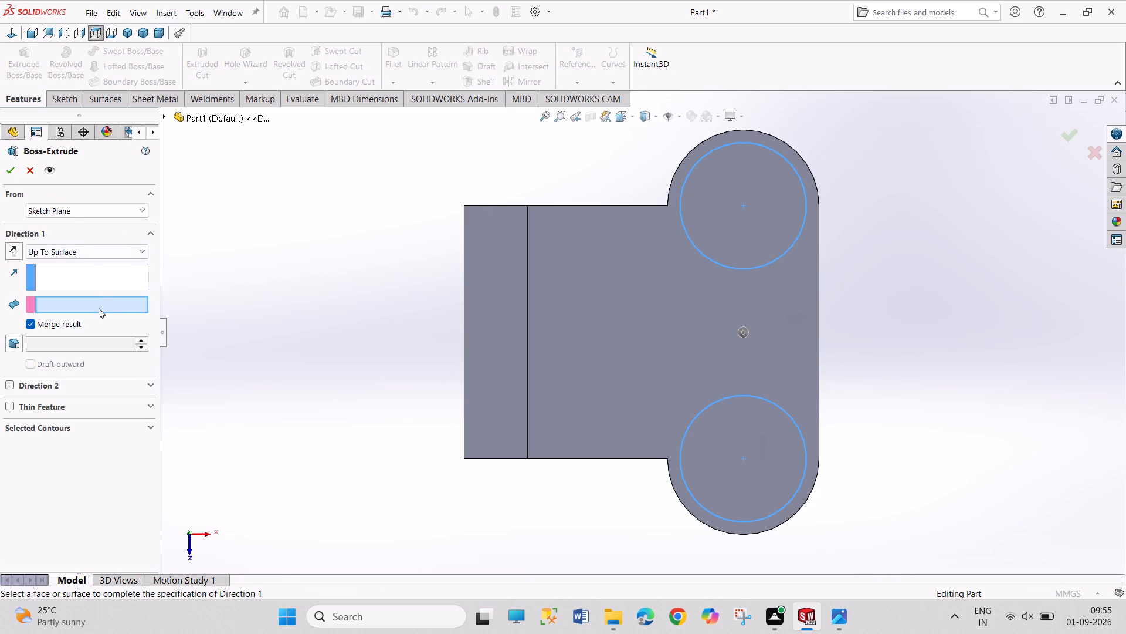
click(84, 251)
click(83, 264)
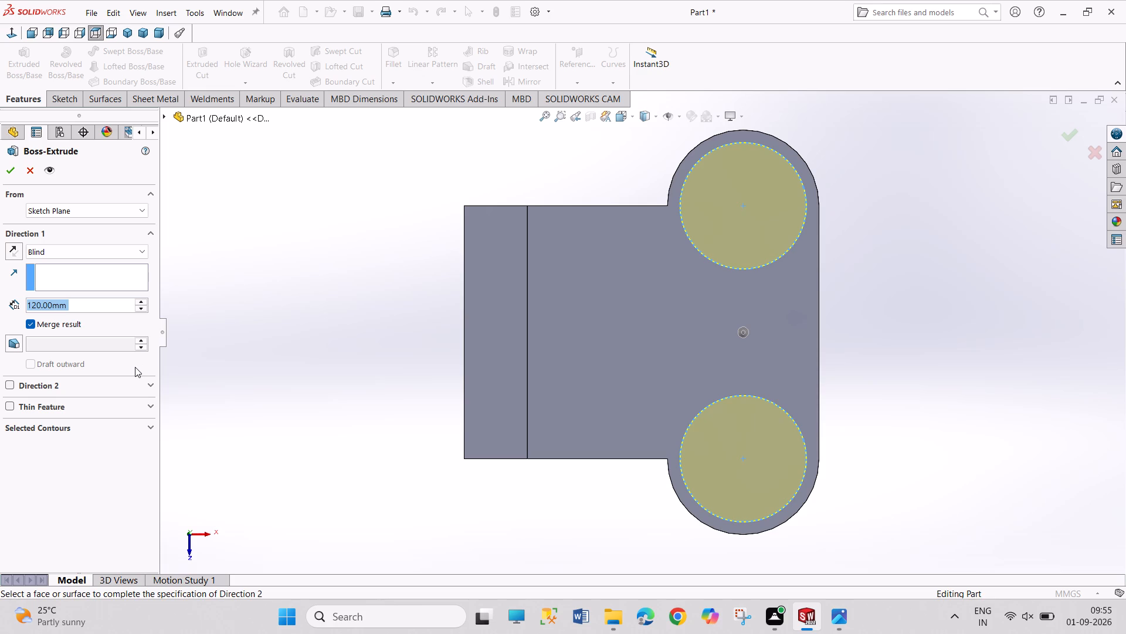
key(6)
key(Return)
click(10, 171)
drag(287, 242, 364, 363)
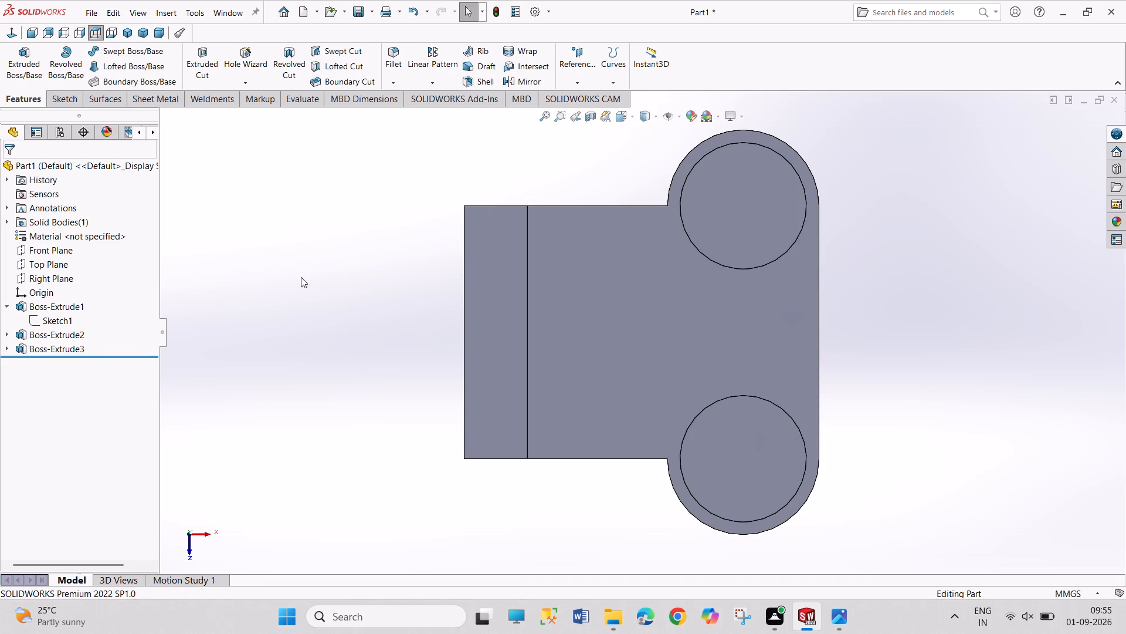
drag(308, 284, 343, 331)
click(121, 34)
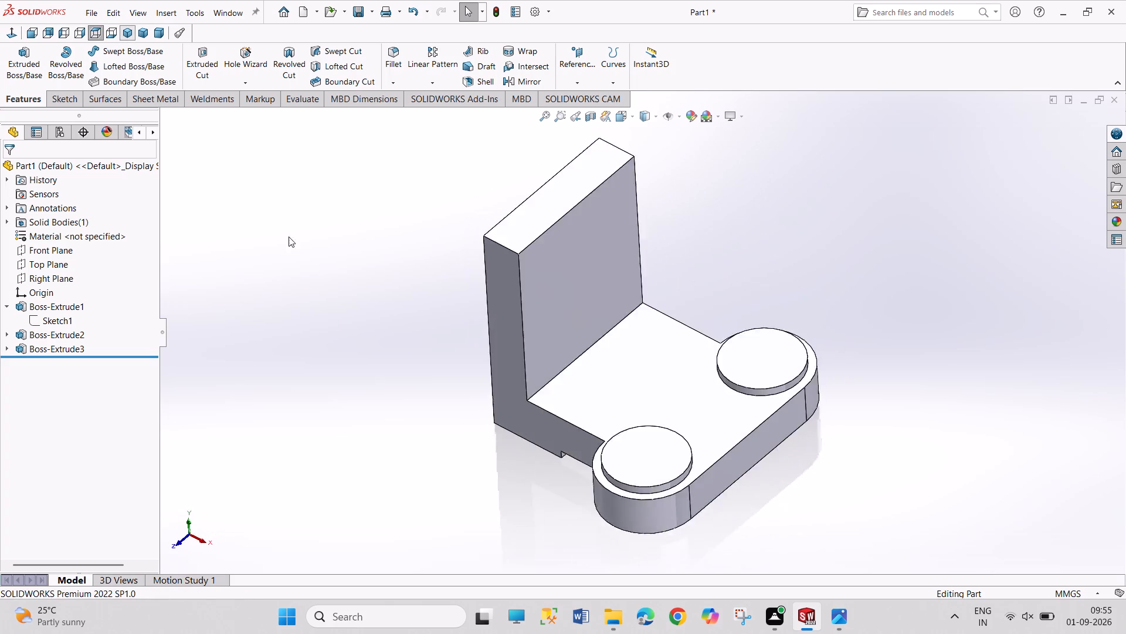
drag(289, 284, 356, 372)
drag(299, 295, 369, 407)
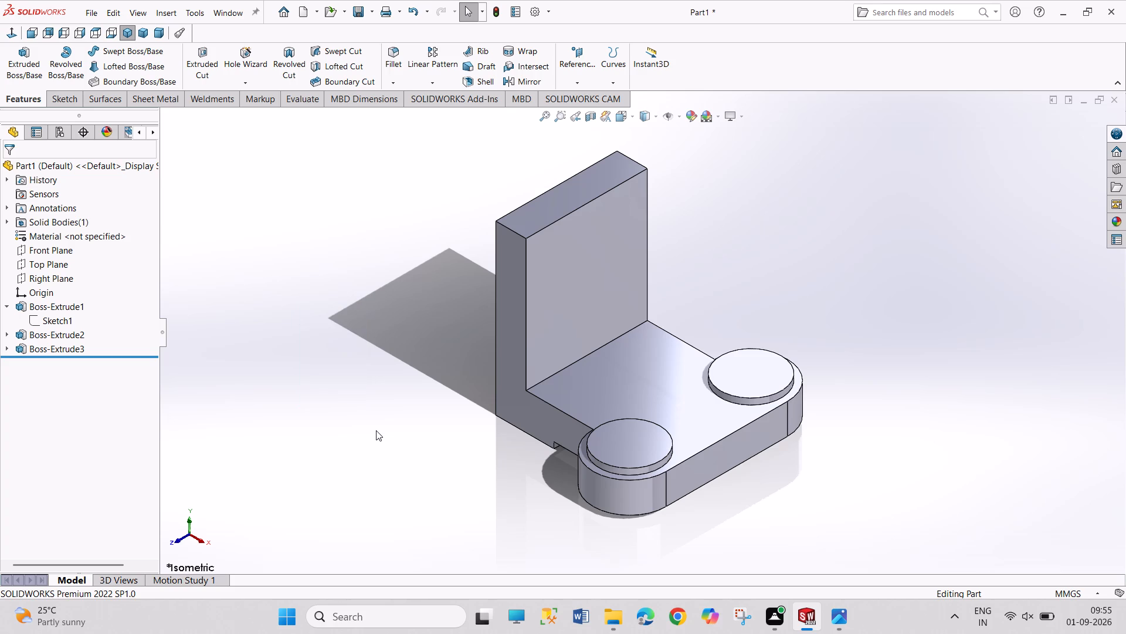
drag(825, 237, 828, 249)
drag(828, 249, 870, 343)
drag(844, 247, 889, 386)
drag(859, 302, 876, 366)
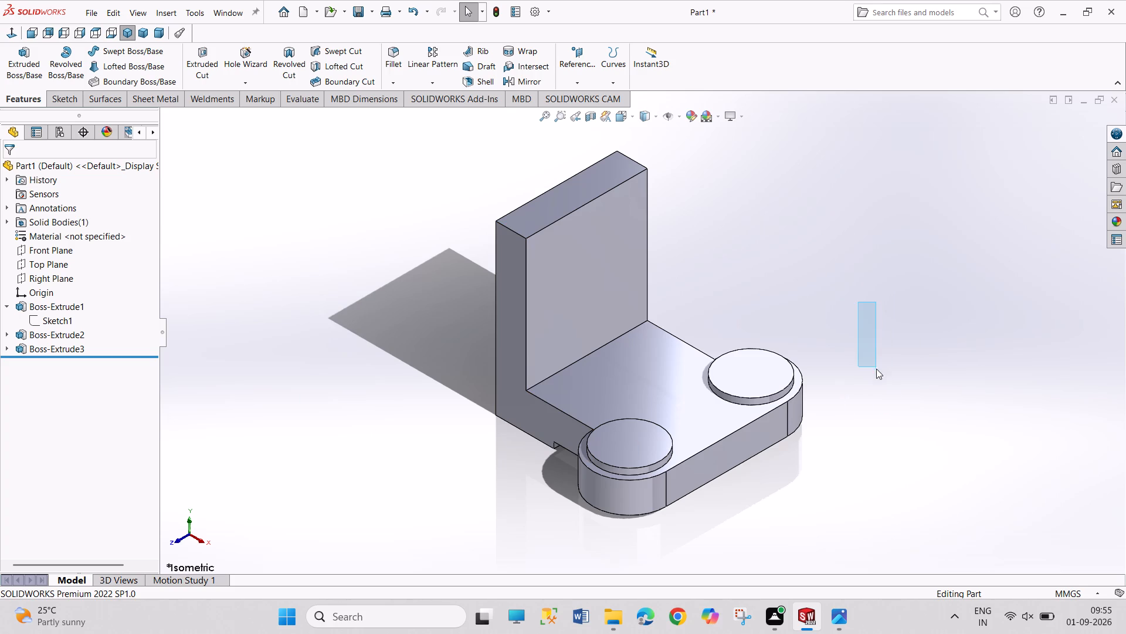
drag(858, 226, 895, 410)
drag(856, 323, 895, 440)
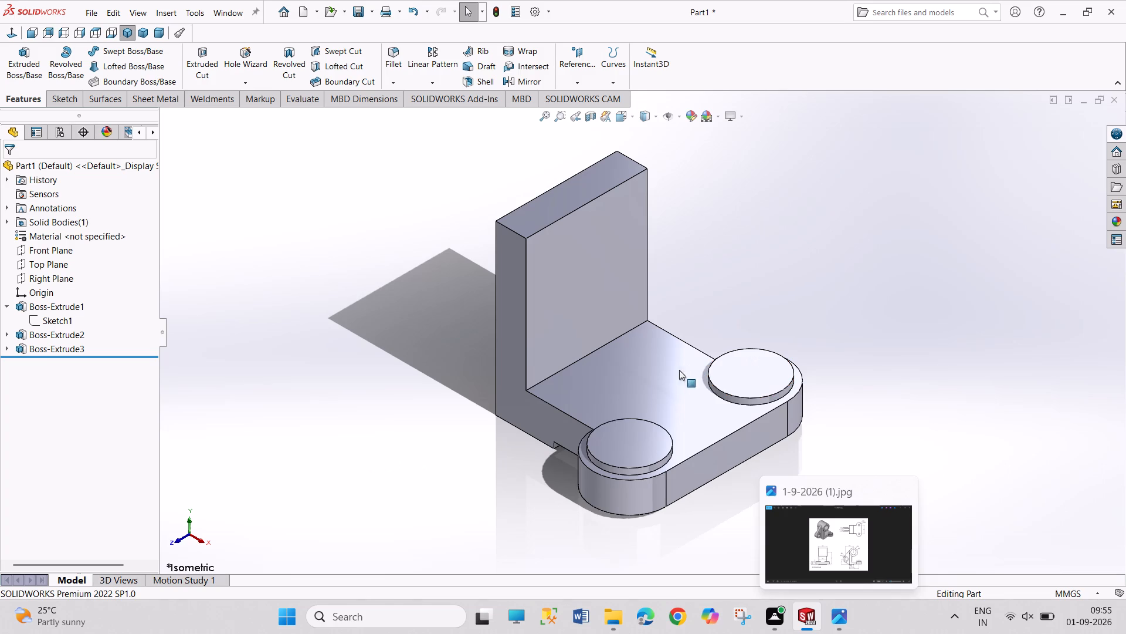
Sketch a circle of about 14 mm radius on the top face of the front raised boss, concentric with the boss.
click(648, 451)
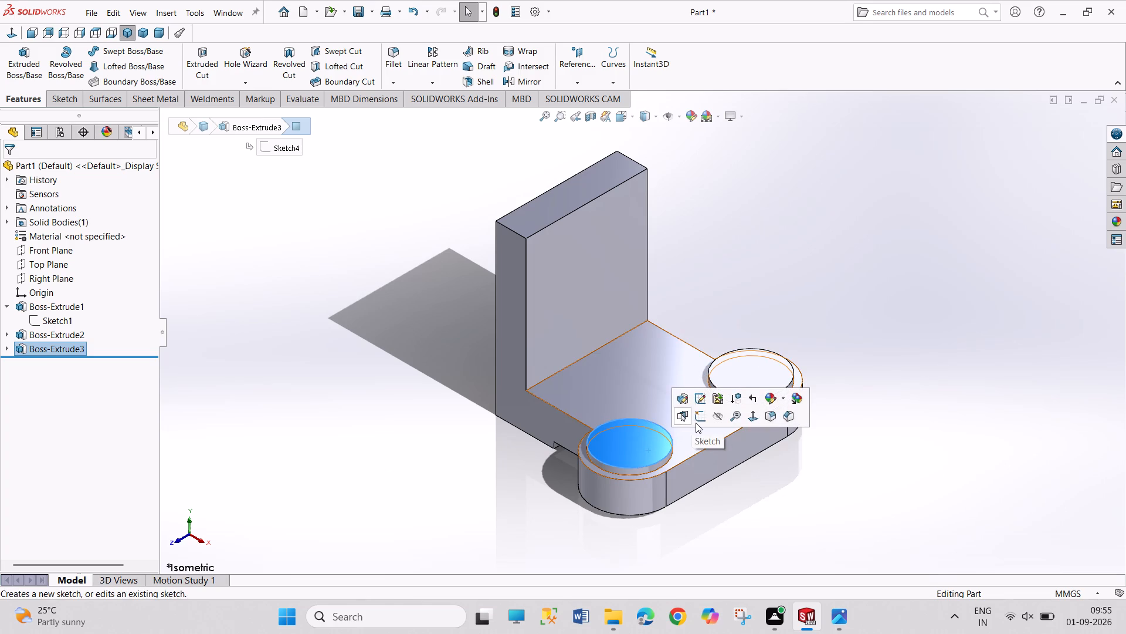
click(696, 423)
drag(842, 396, 880, 446)
drag(866, 406, 906, 514)
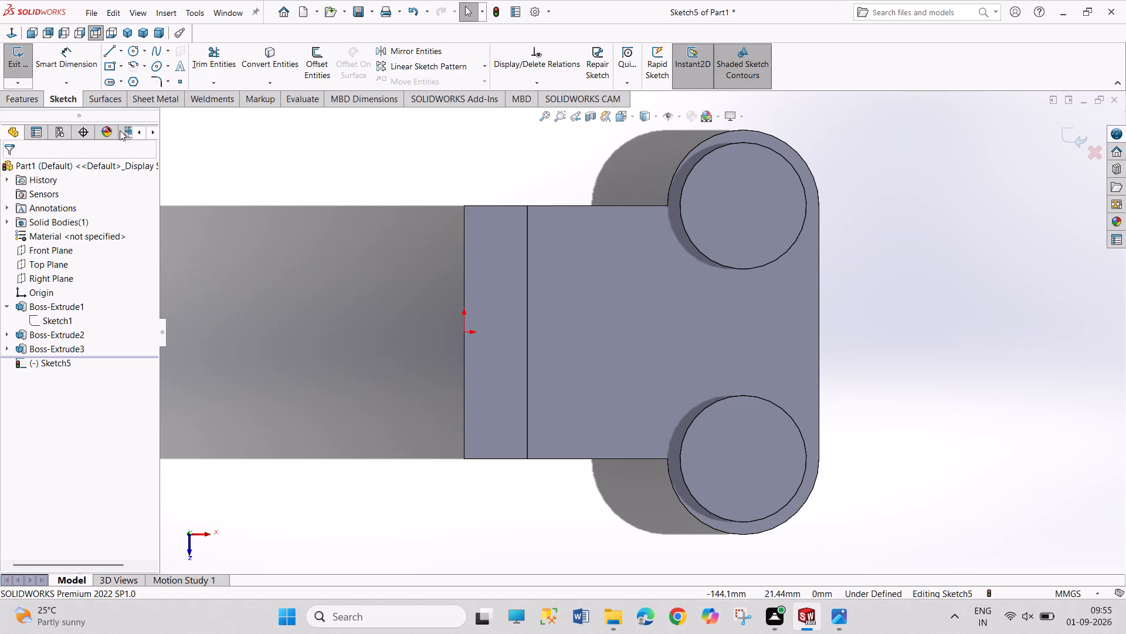
click(131, 52)
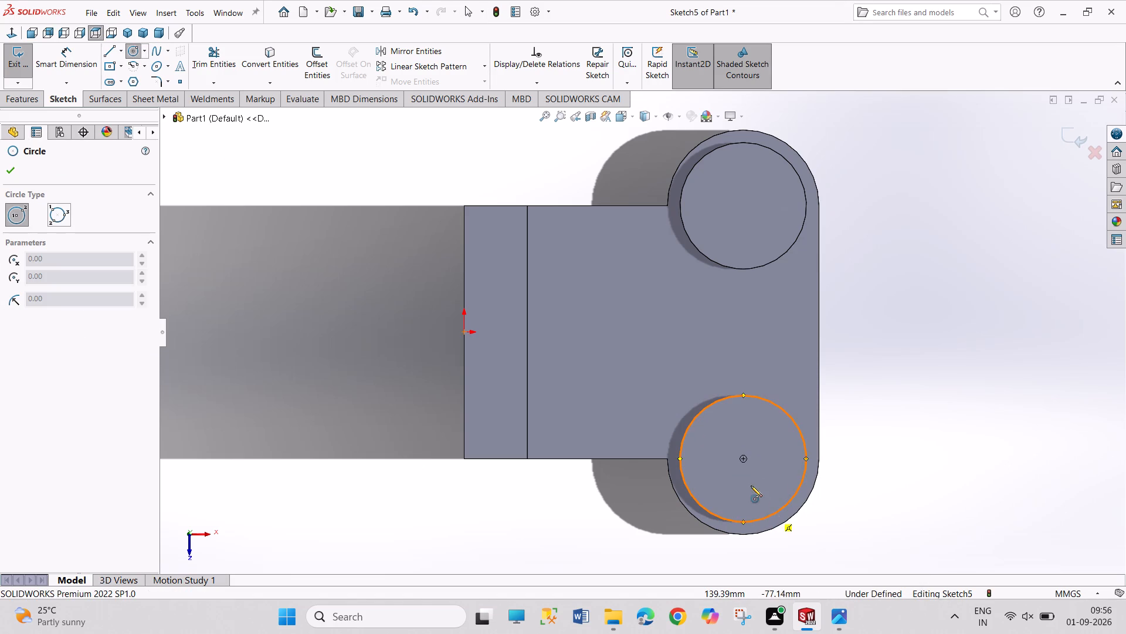
click(744, 458)
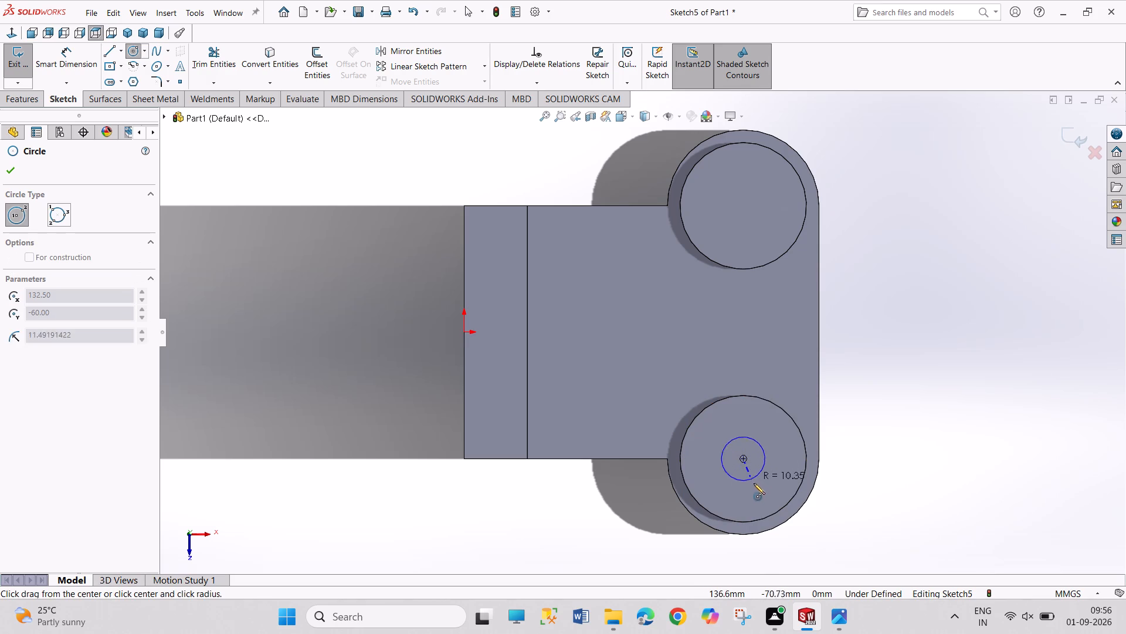
click(754, 487)
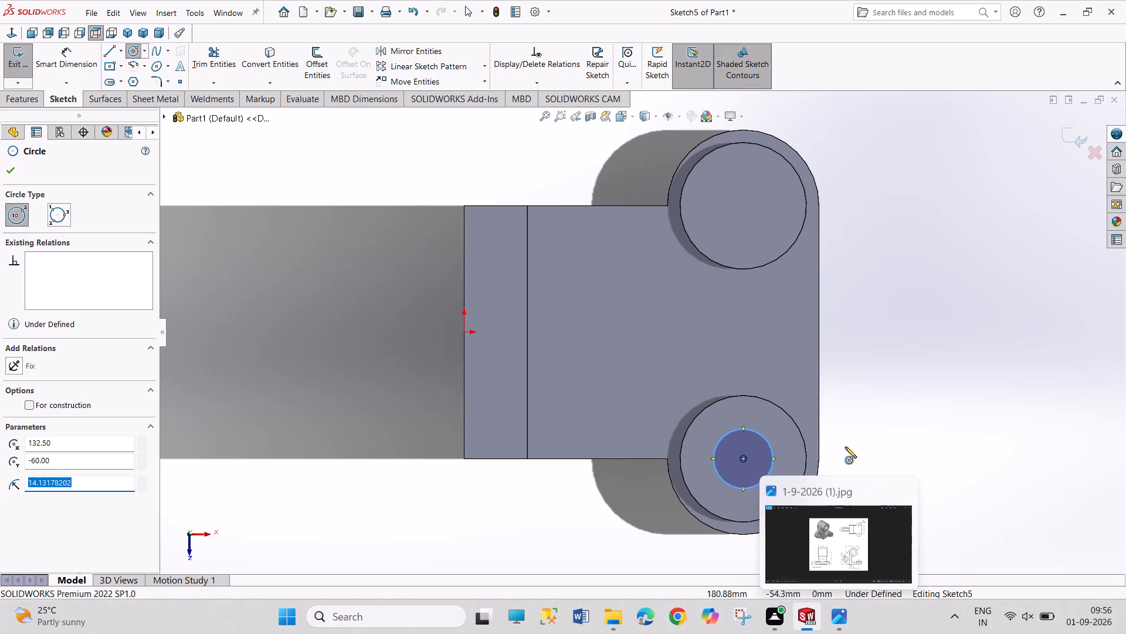
Dimension the diameter of the hole circle on the front boss as 25 mm.
right_drag(853, 450, 845, 313)
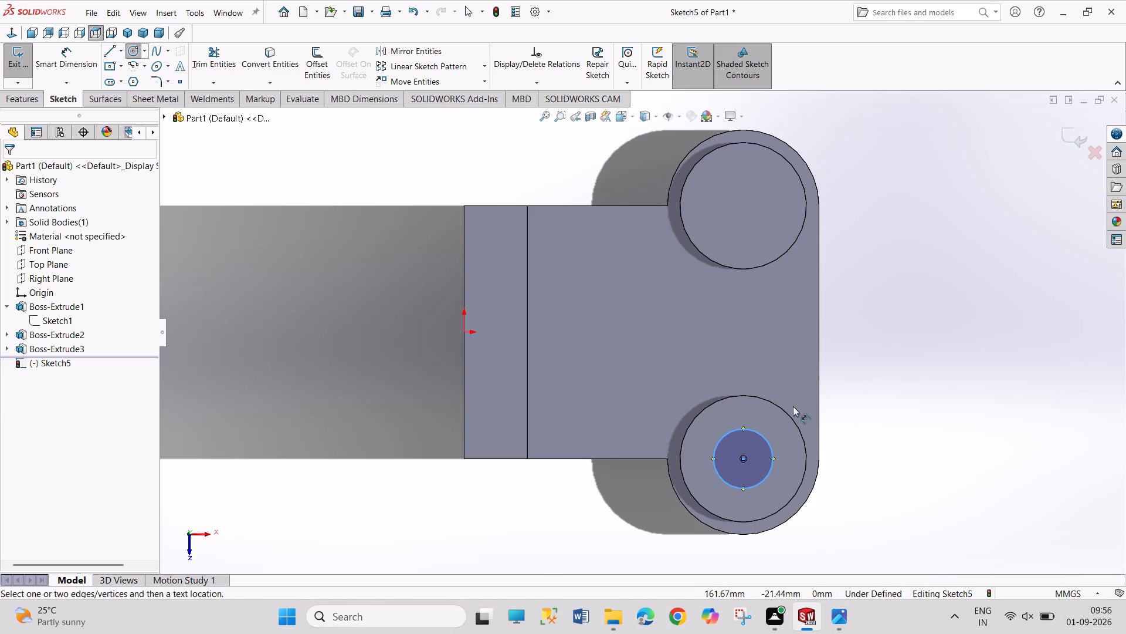
click(769, 441)
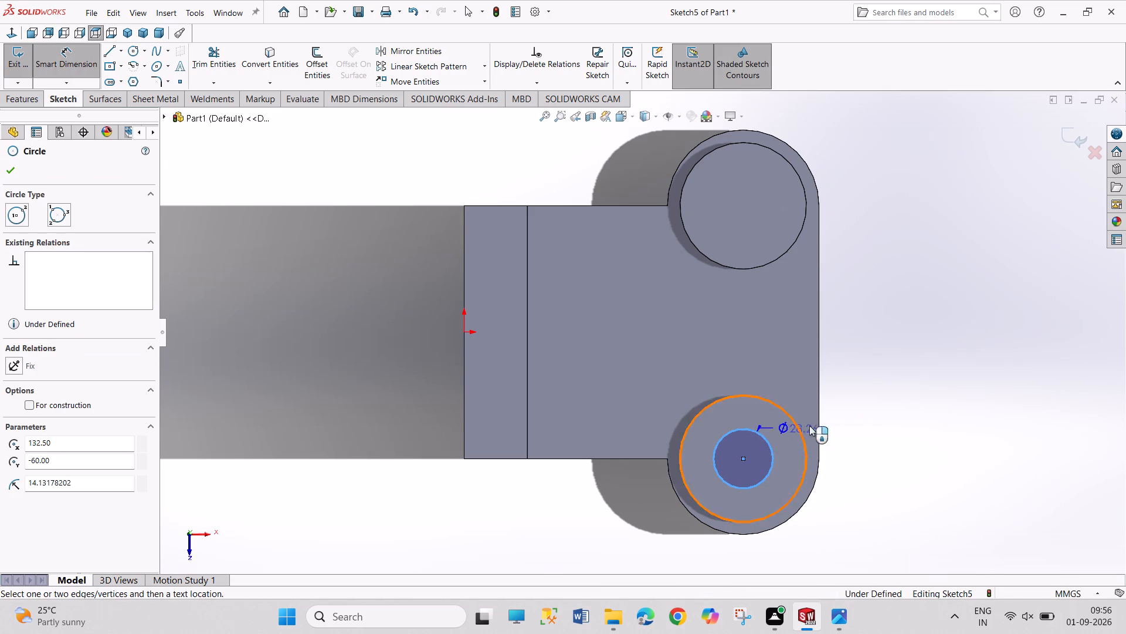
click(856, 411)
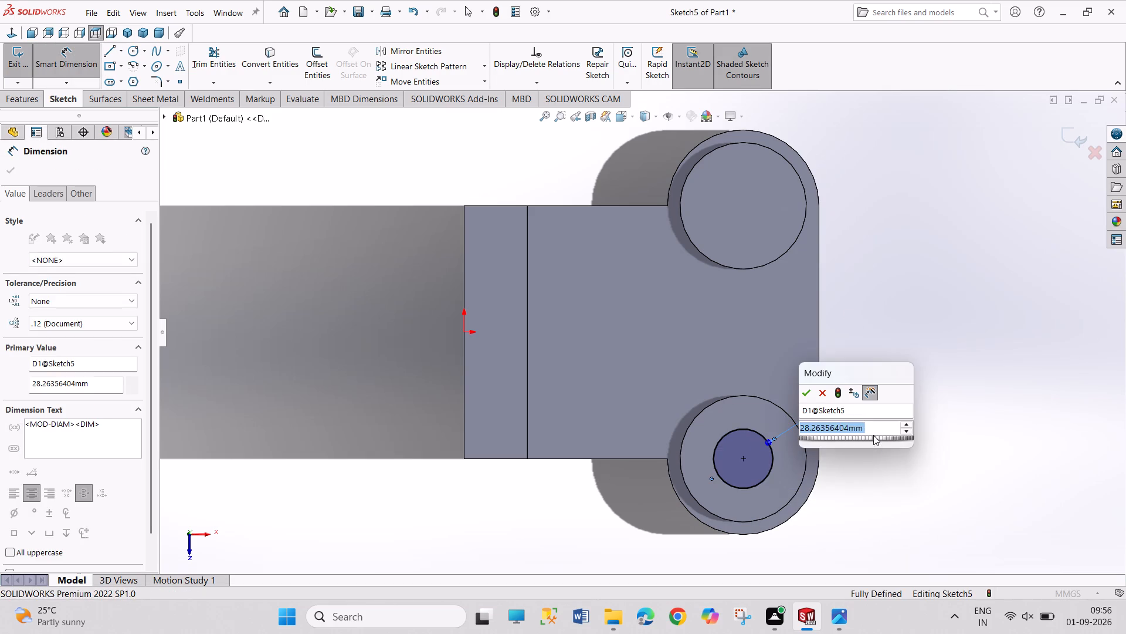
key(5)
key(Left)
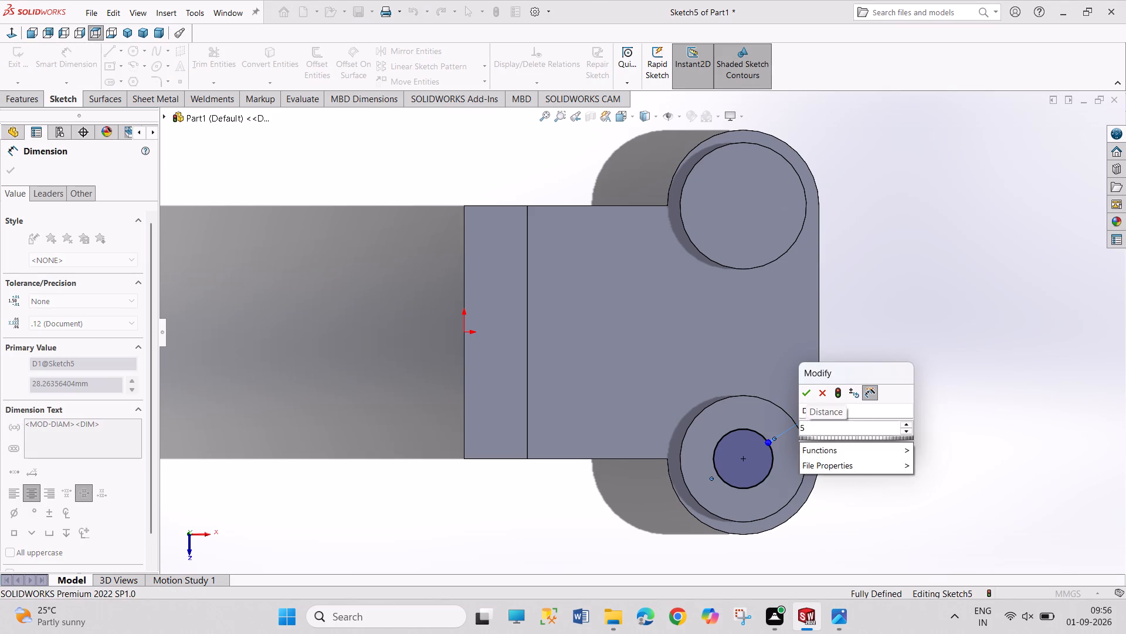
key(2)
key(Return)
right_click(898, 478)
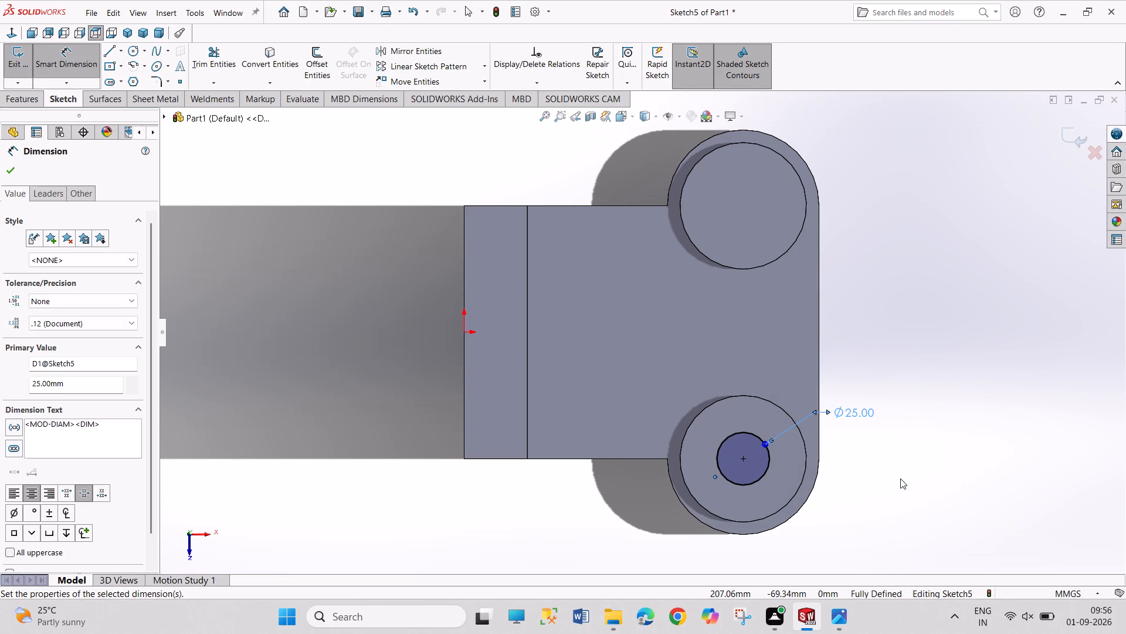
right_click(907, 342)
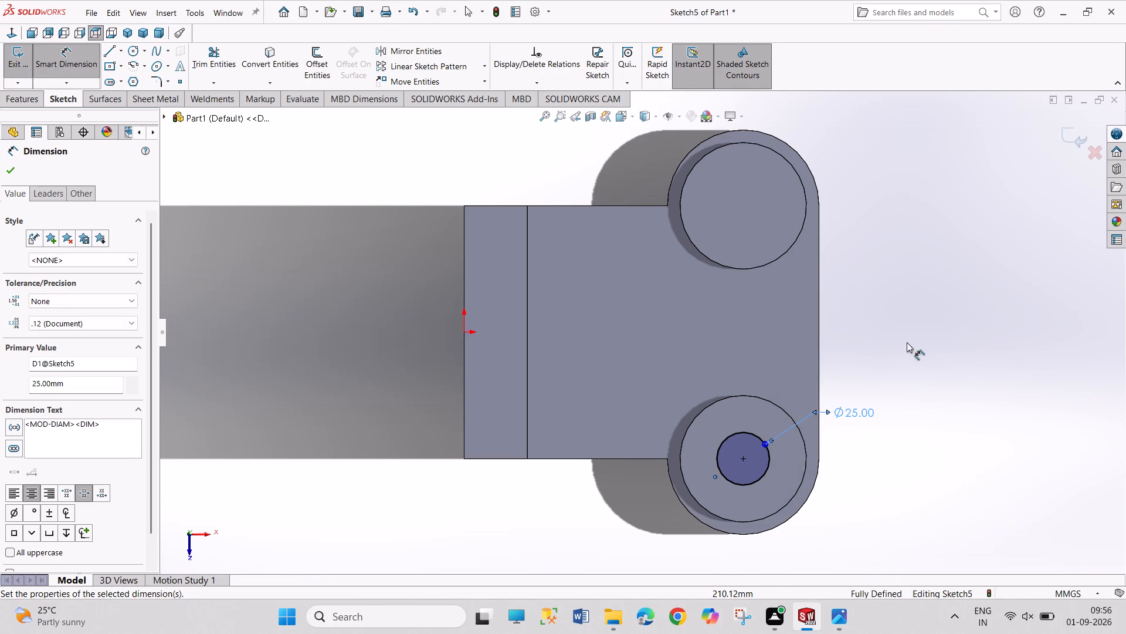
click(918, 380)
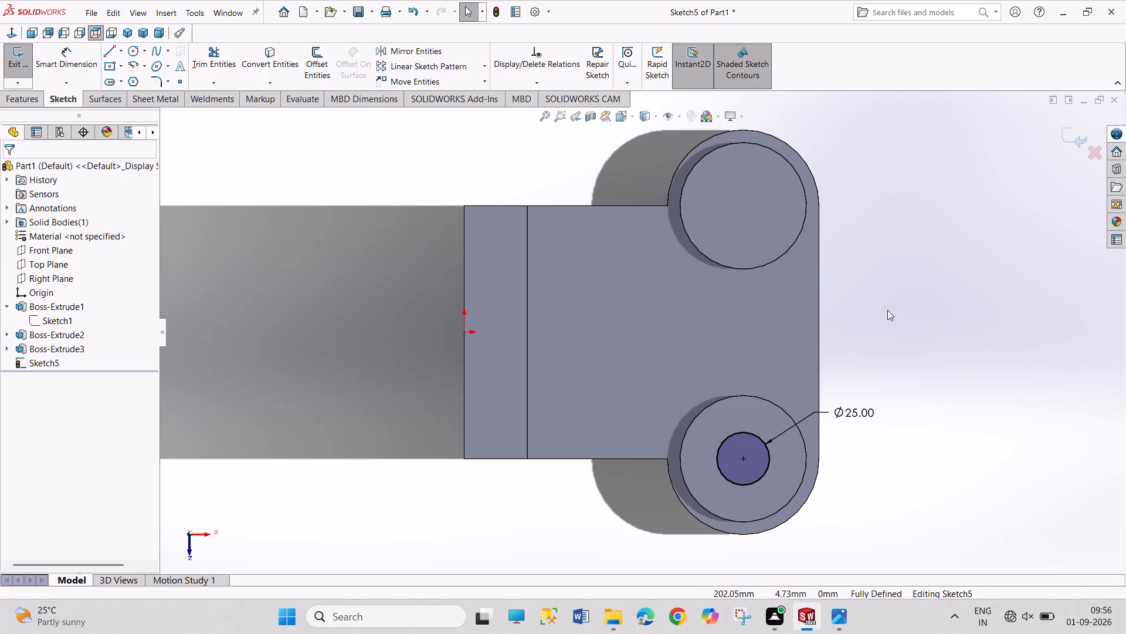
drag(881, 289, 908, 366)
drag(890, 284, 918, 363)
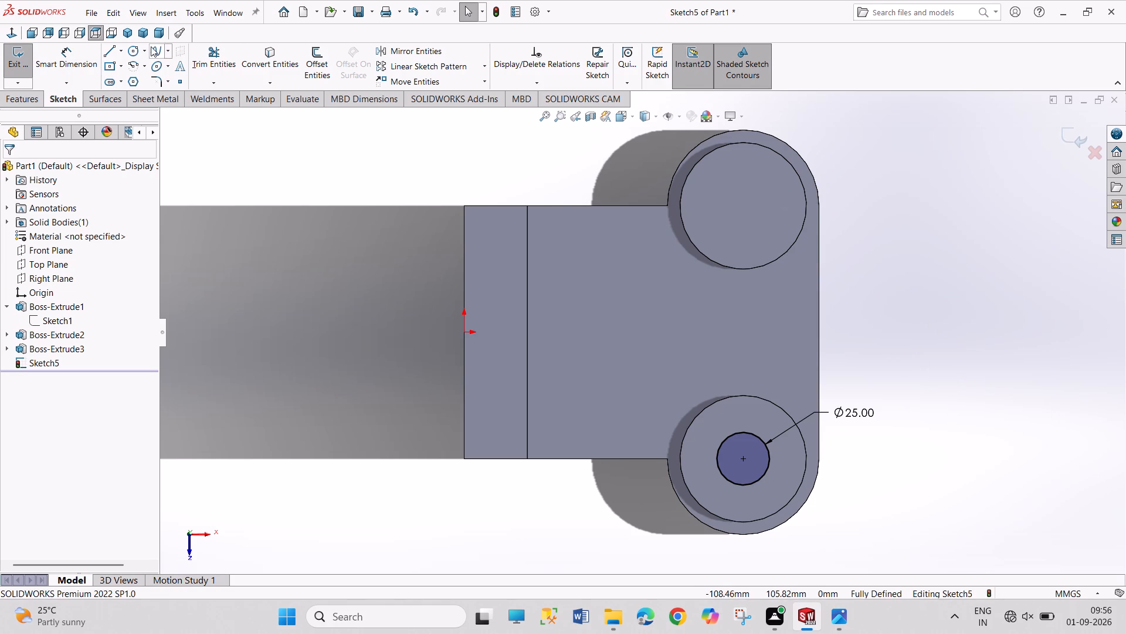
Sketch a second hole circle concentric with the rear raised boss and dimension its diameter as 25 mm.
click(134, 48)
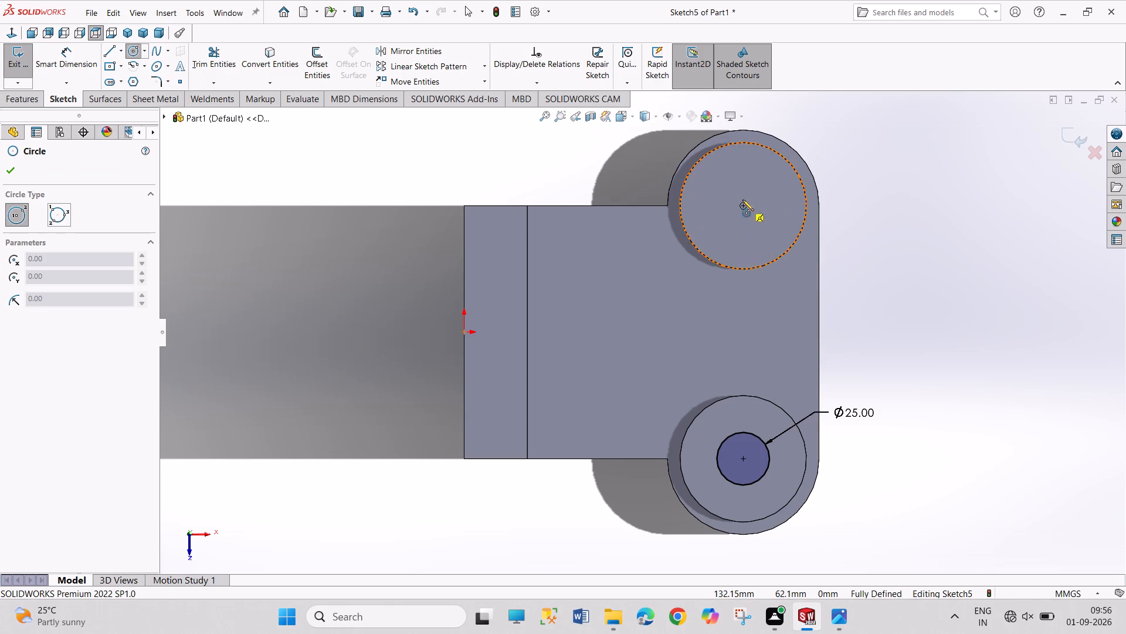
click(744, 207)
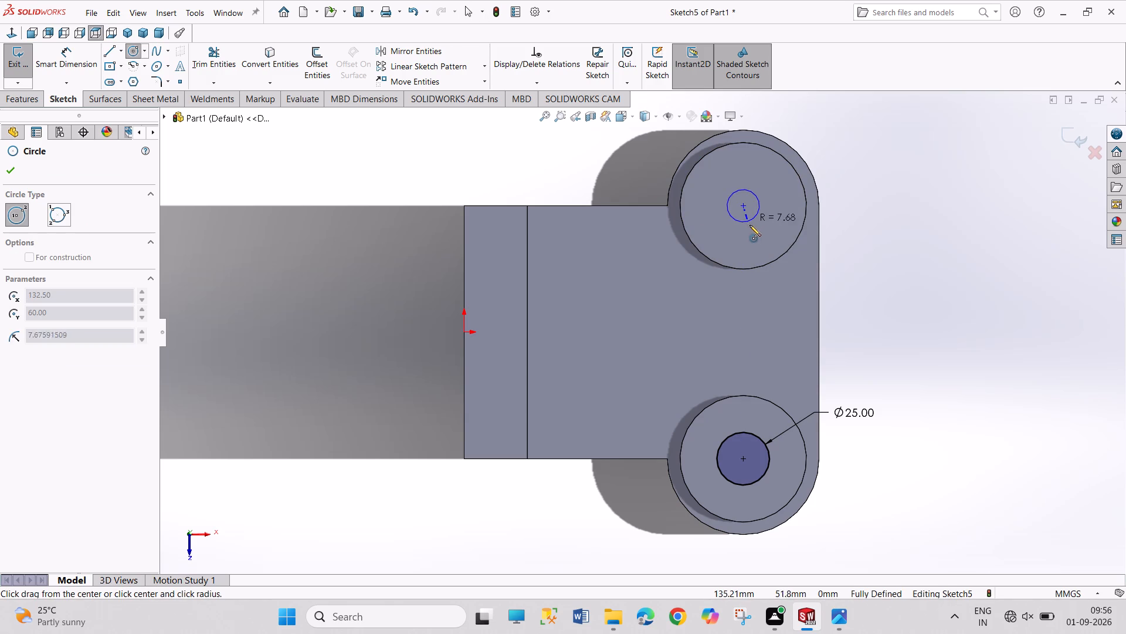
click(751, 227)
right_drag(869, 255, 844, 129)
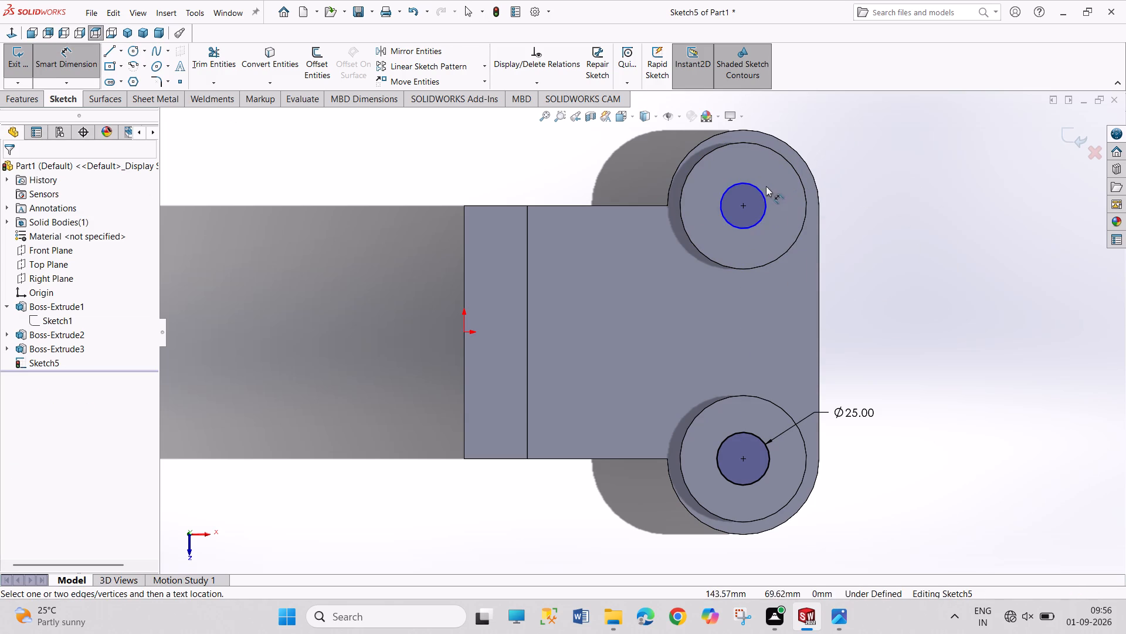
click(764, 190)
click(837, 153)
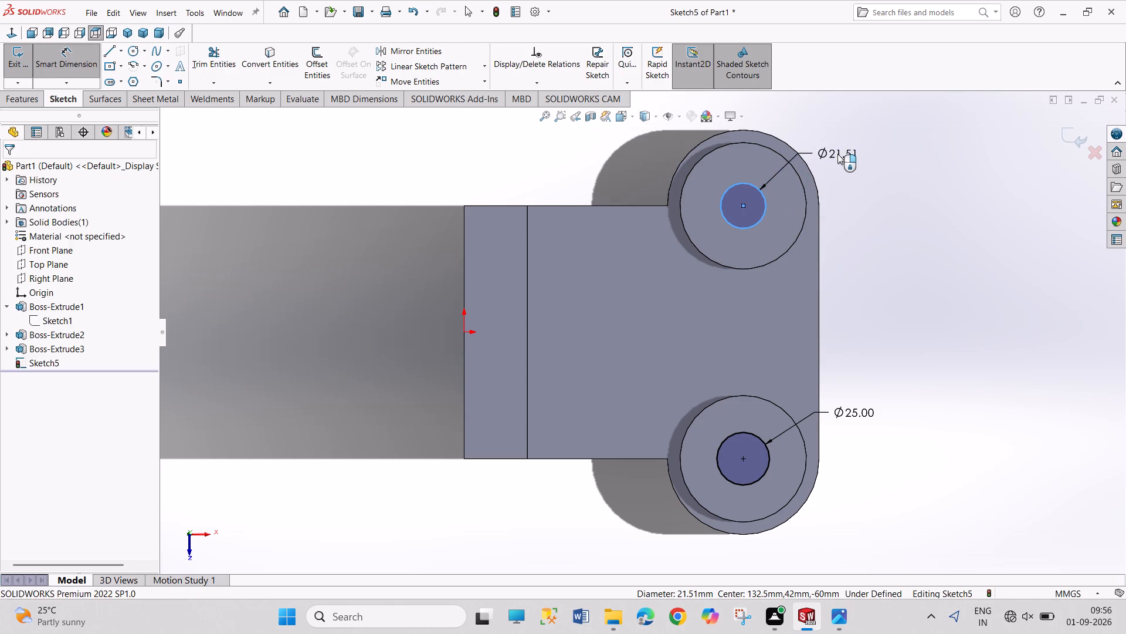
text(25)
key(Return)
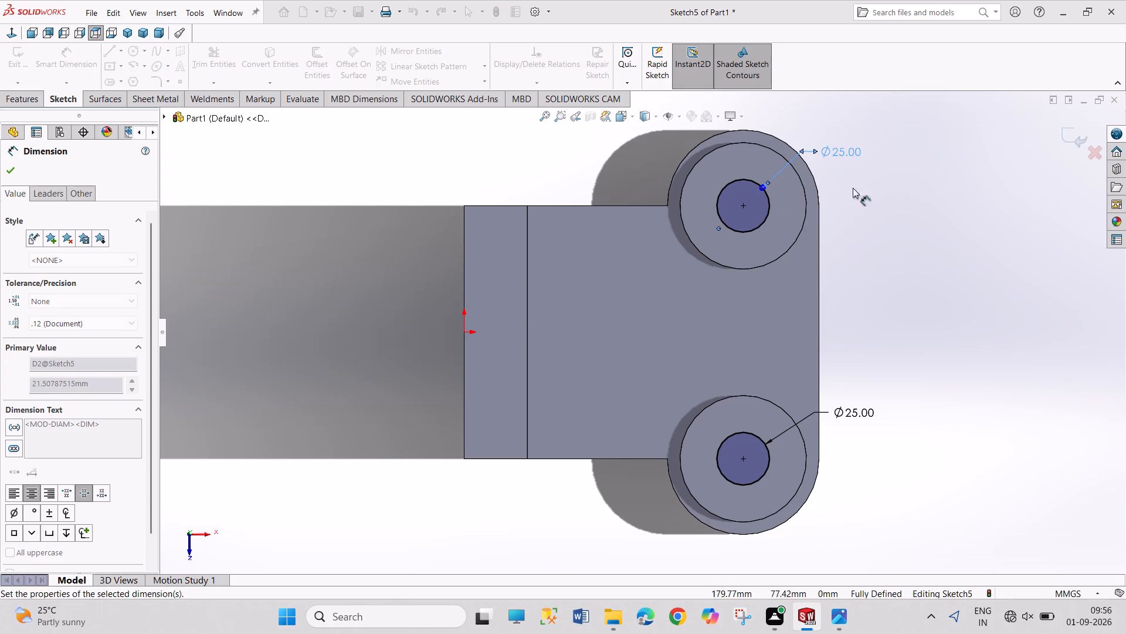
right_click(873, 241)
click(889, 276)
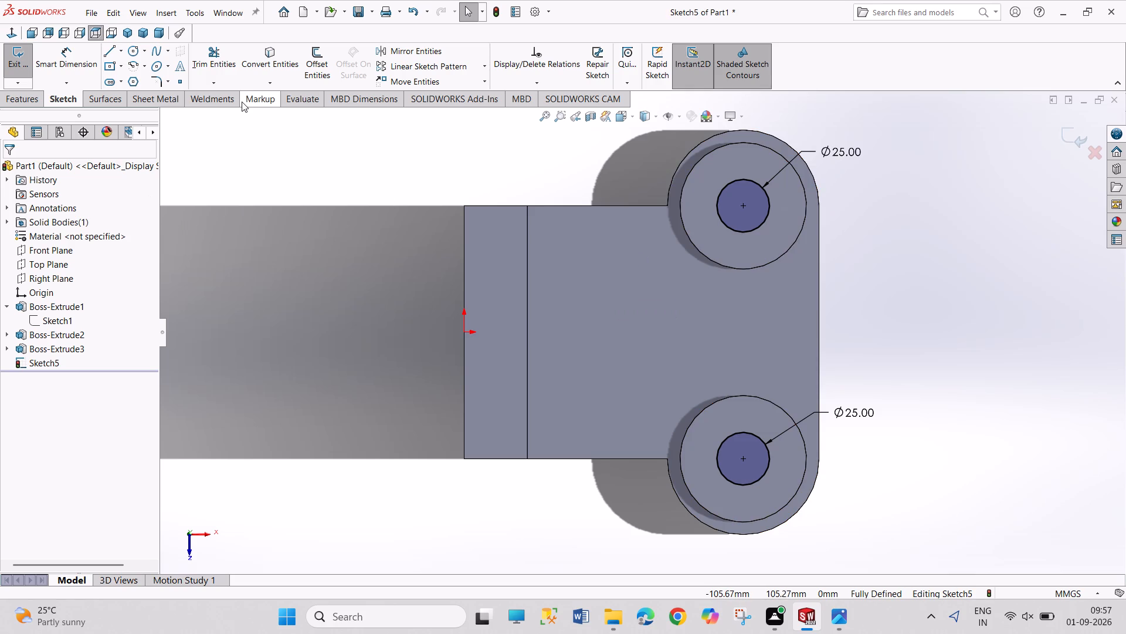
Exit the sketch and cut both 25 mm circles down through the bosses and lugs as a Blind Extruded Cut 56 mm deep.
click(16, 66)
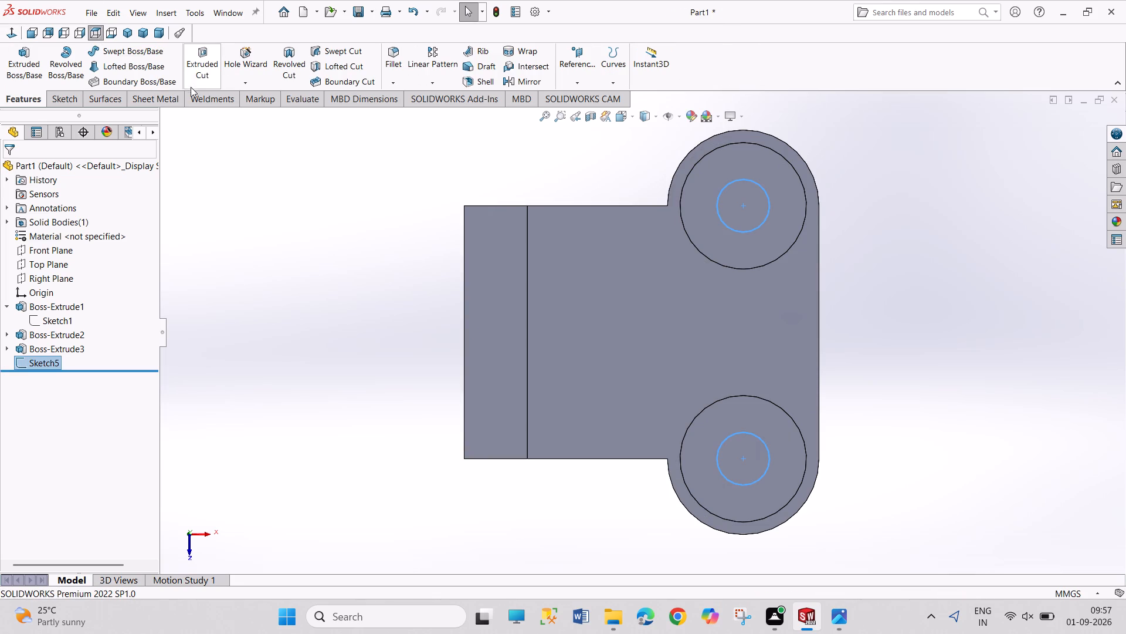
click(194, 70)
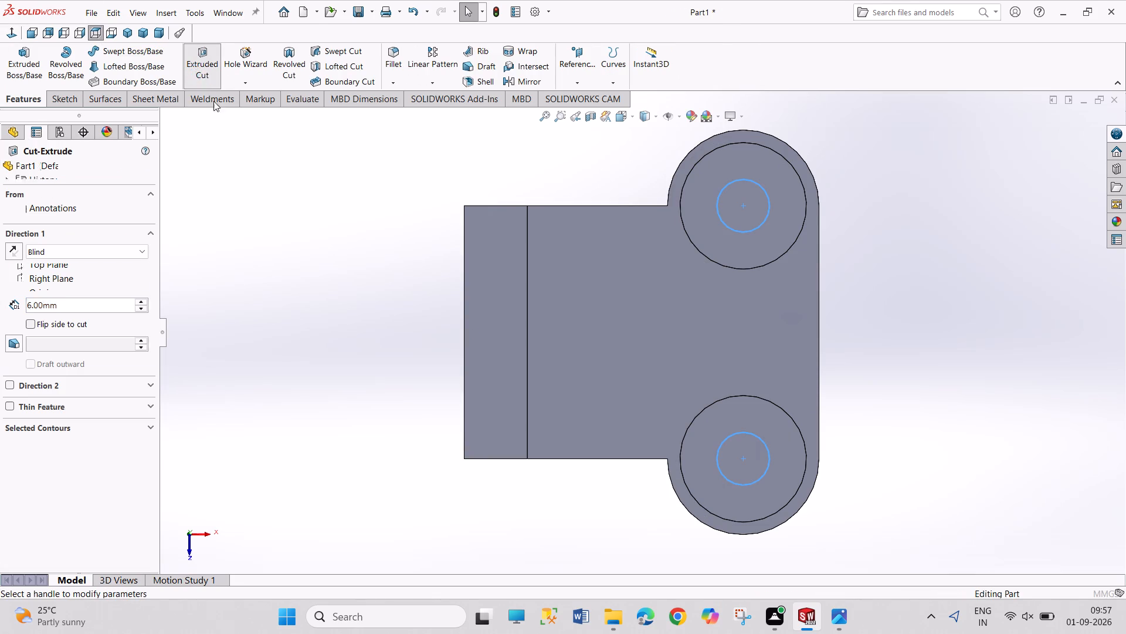
middle_drag(337, 385, 325, 278)
scroll(337, 385, up, 1)
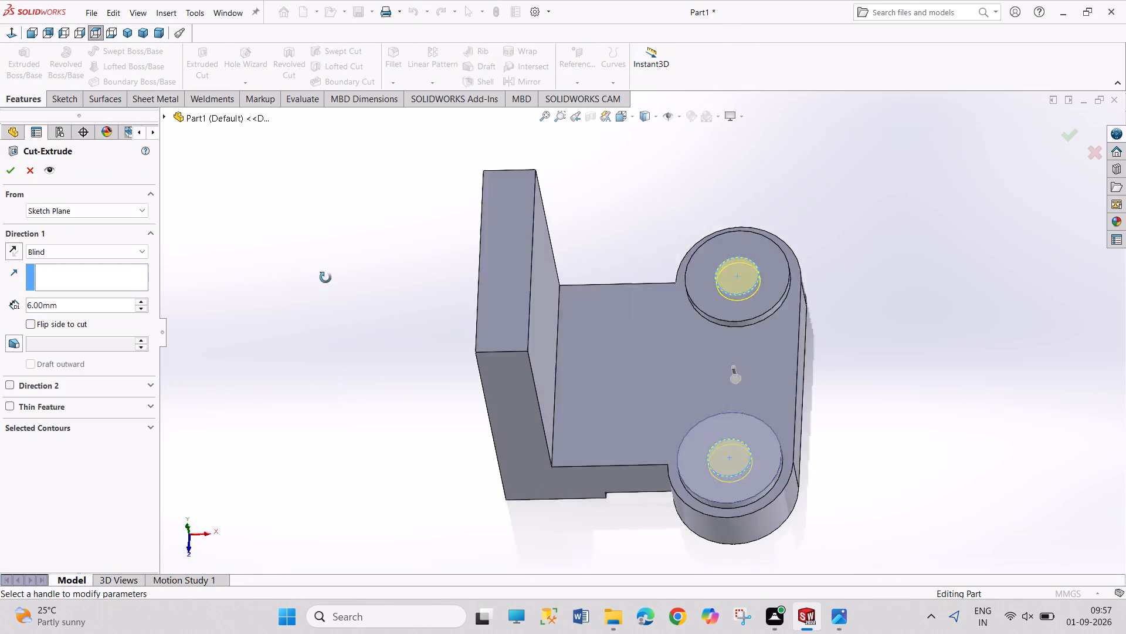
middle_drag(325, 278, 315, 189)
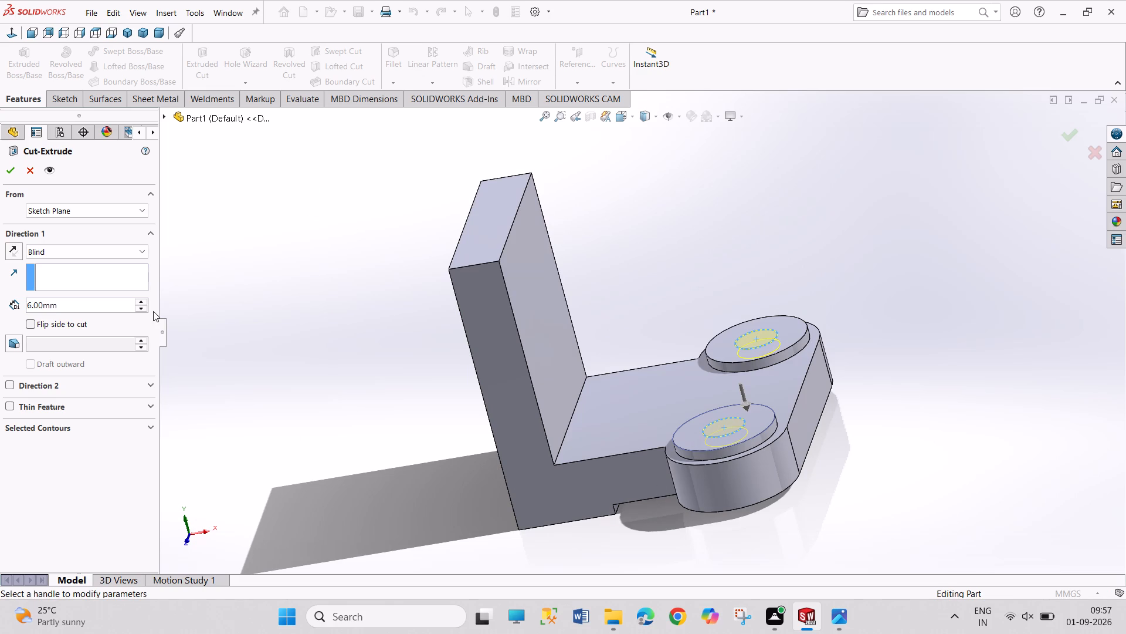
click(144, 302)
double_click(144, 302)
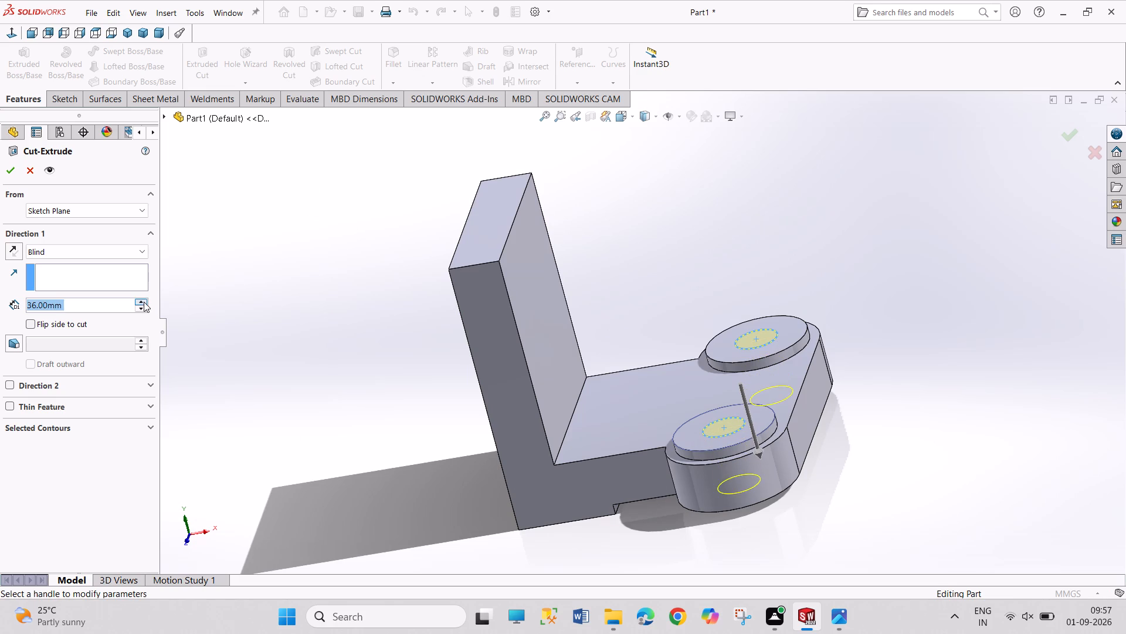
click(144, 302)
click(144, 302)
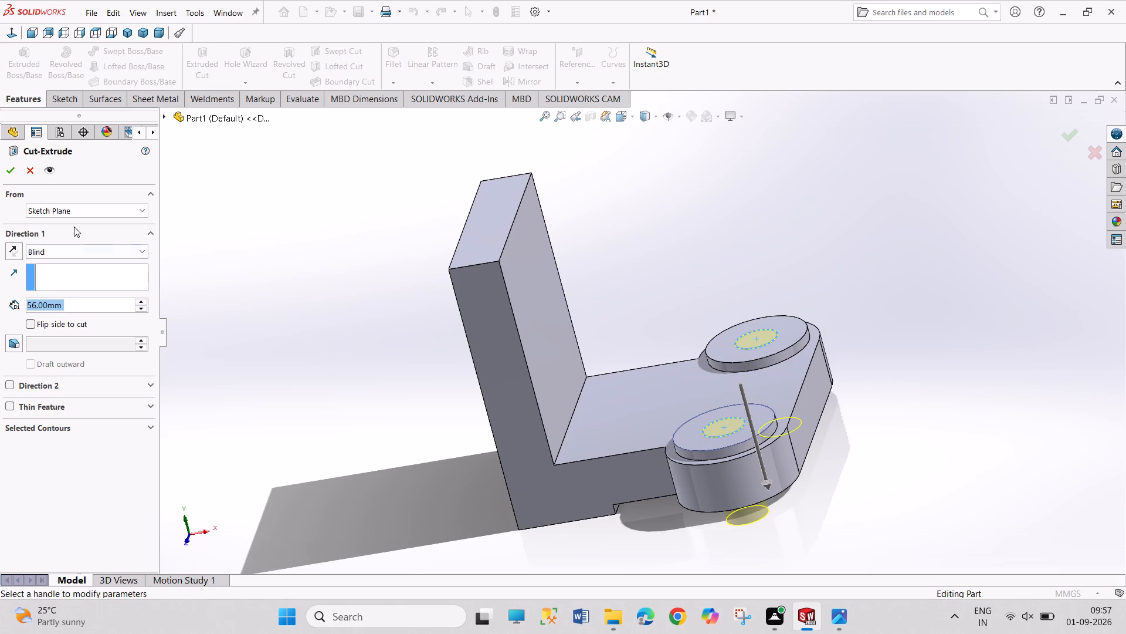
click(13, 168)
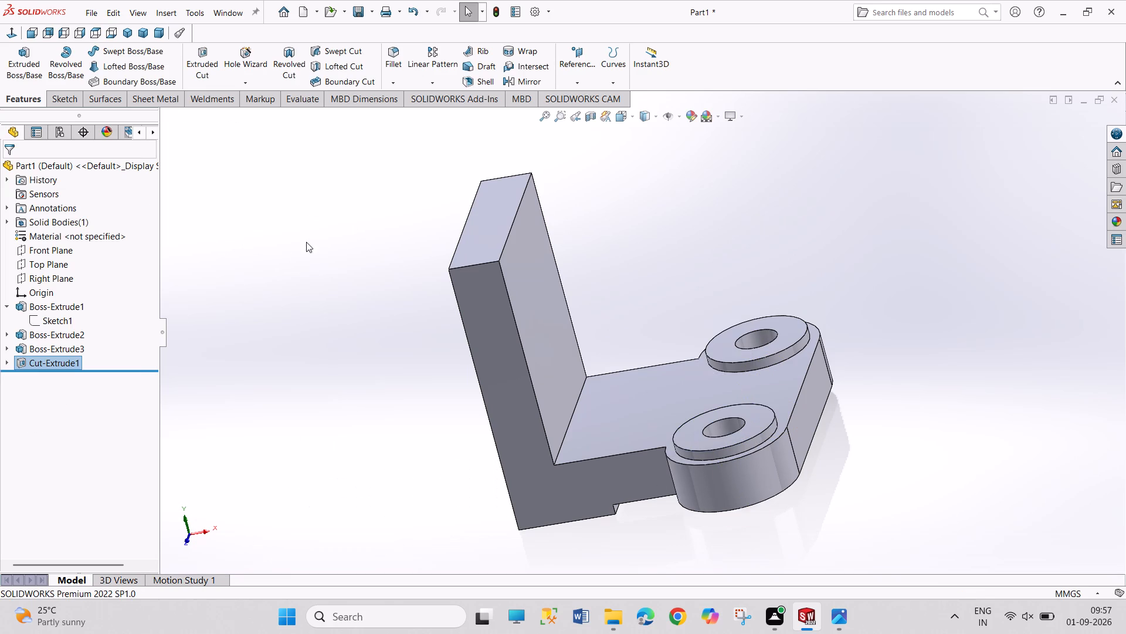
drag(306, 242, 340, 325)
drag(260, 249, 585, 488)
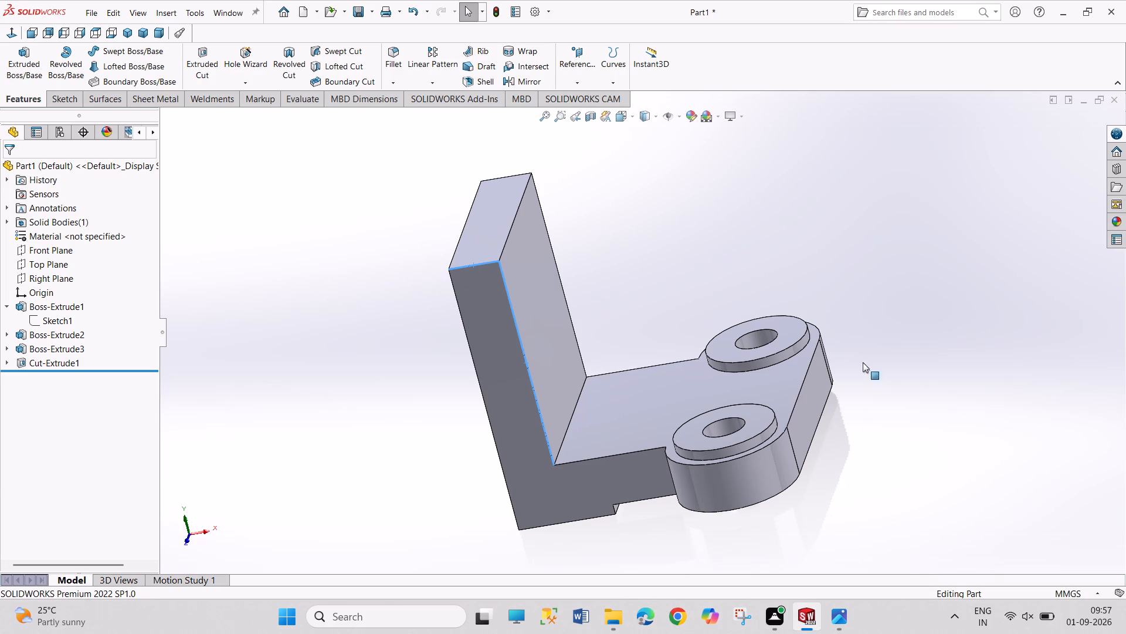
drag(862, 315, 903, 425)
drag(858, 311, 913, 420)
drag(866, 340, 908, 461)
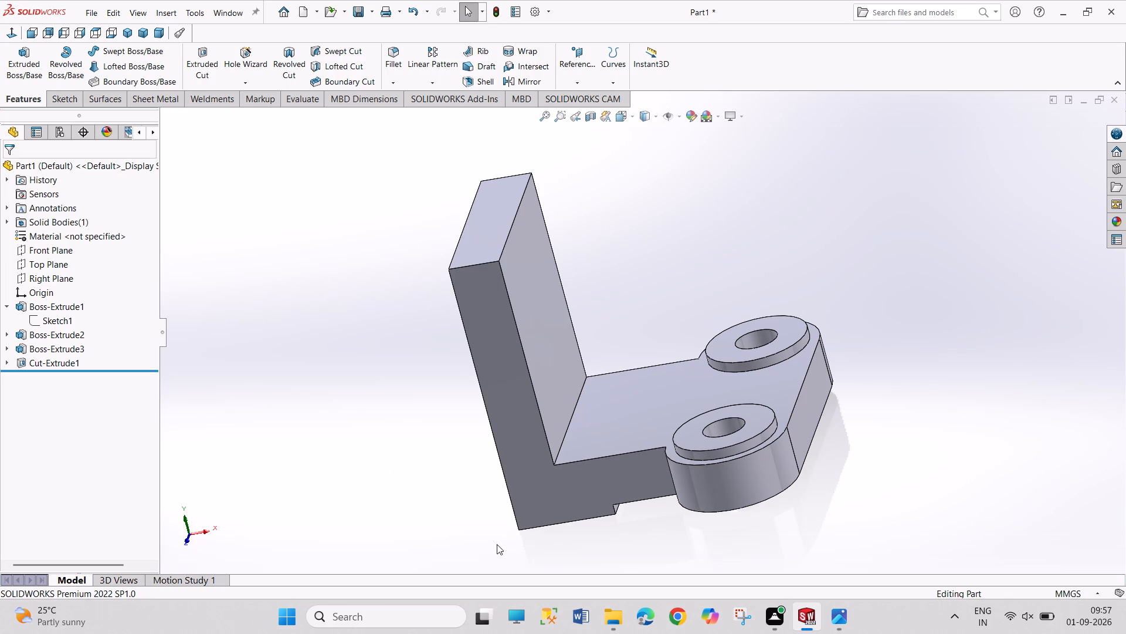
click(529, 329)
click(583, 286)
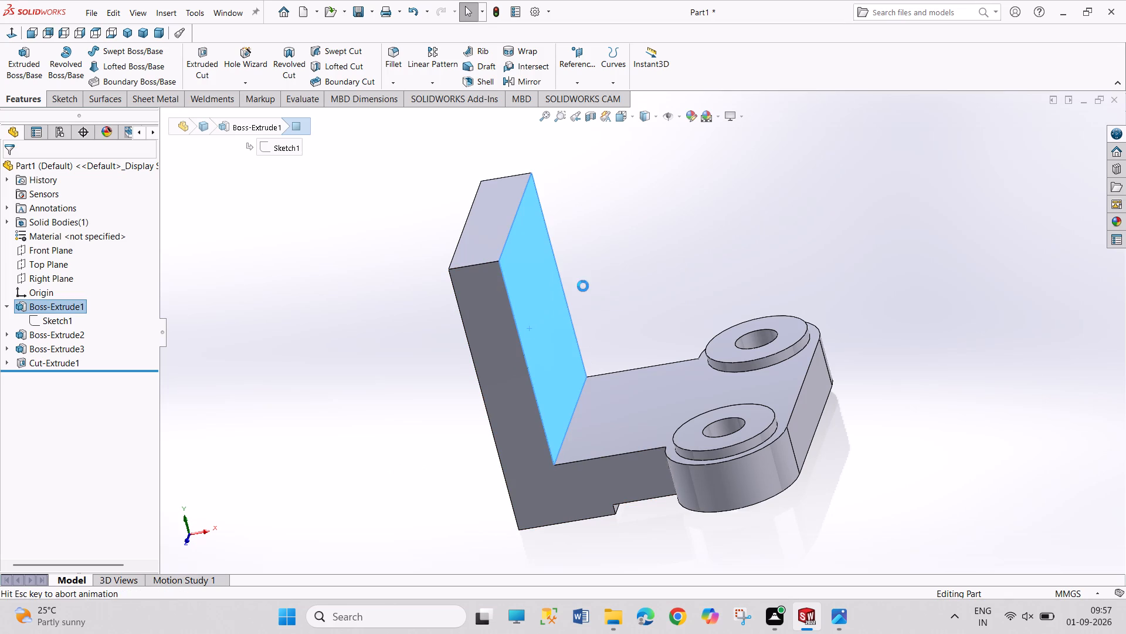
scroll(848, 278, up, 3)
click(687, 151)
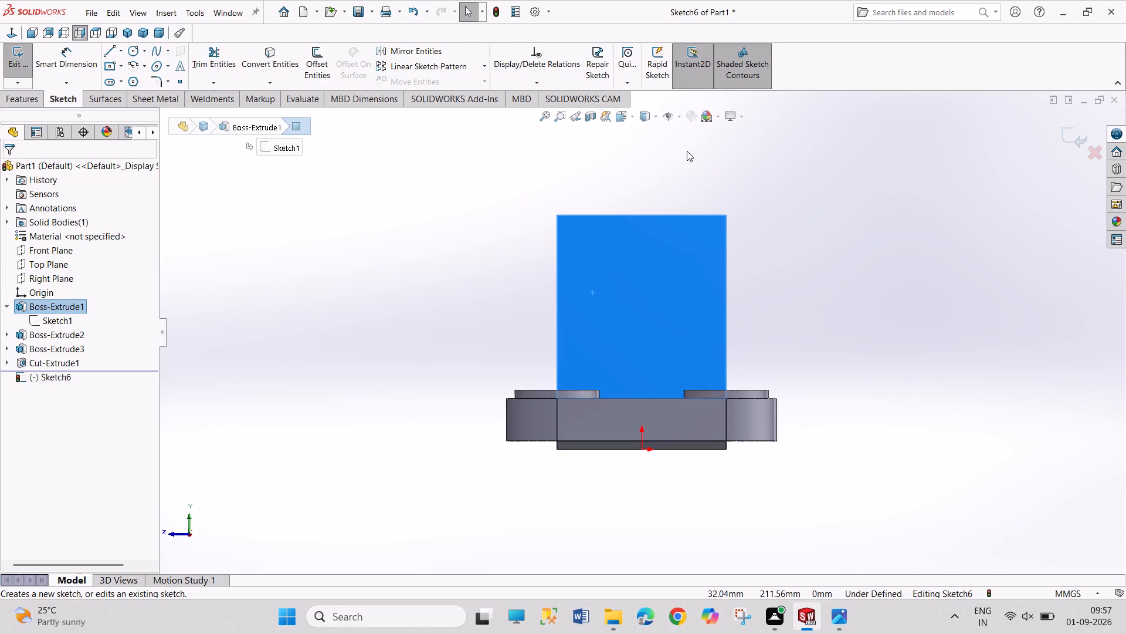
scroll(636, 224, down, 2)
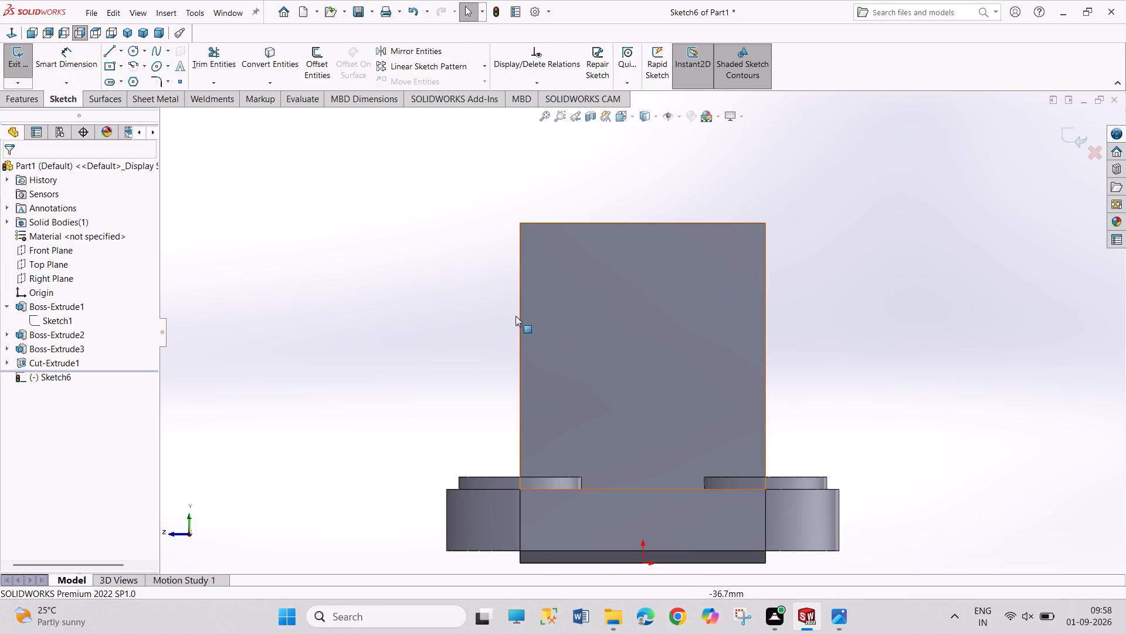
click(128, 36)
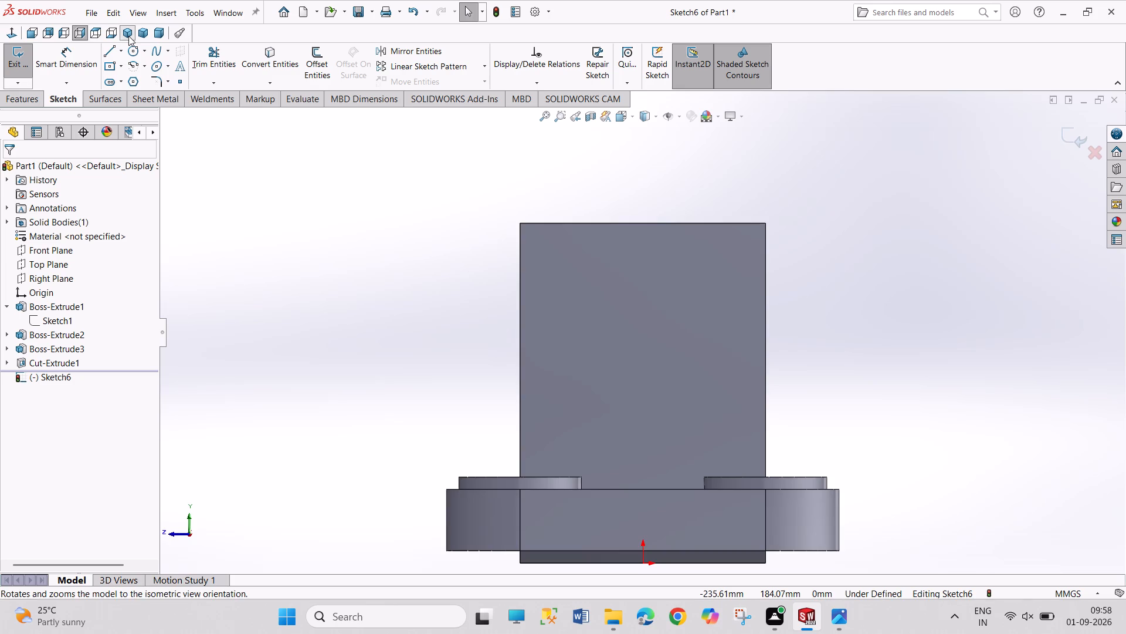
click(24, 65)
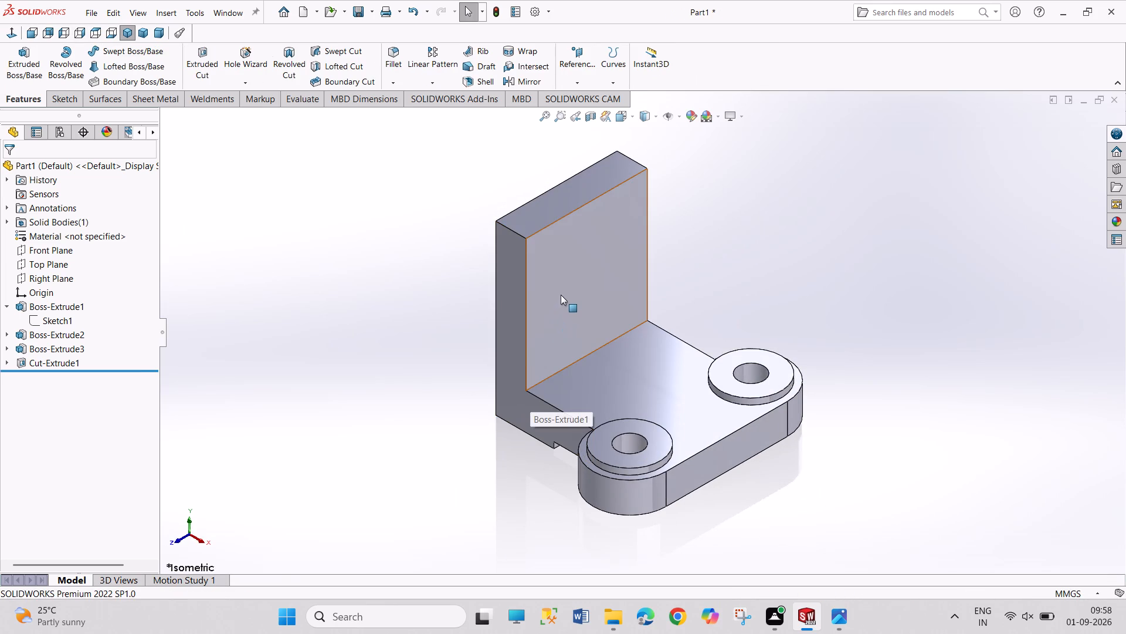
Start a sketch on the bracket's L-shaped front side face and draw a circle of about 62 mm radius overlapping the upright's upper part.
click(514, 316)
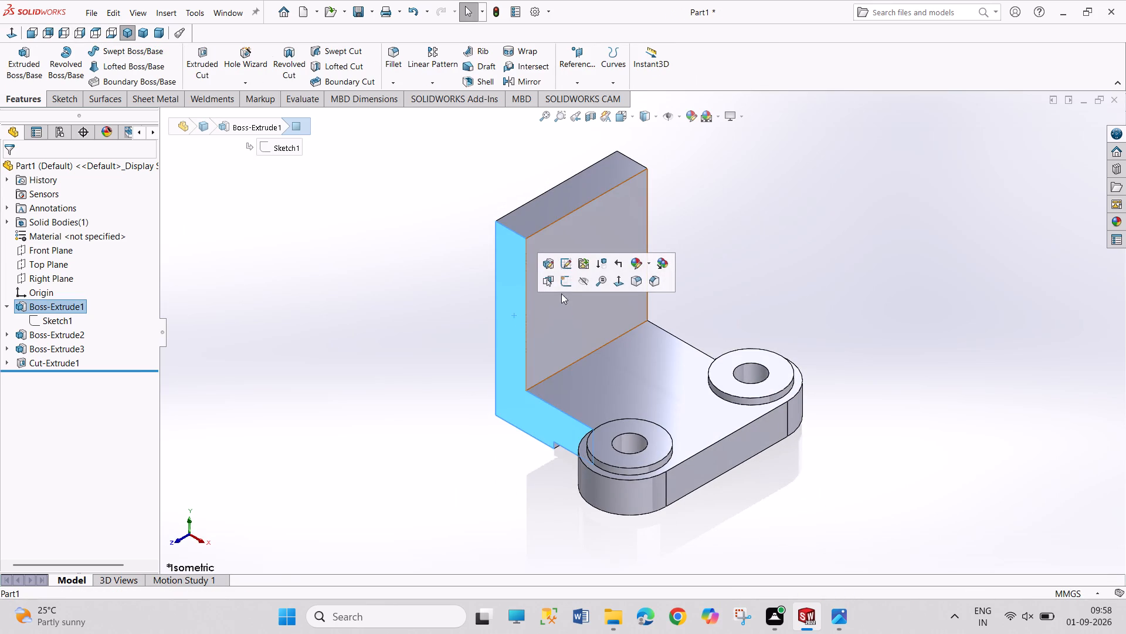
click(564, 282)
click(615, 299)
scroll(590, 289, up, 3)
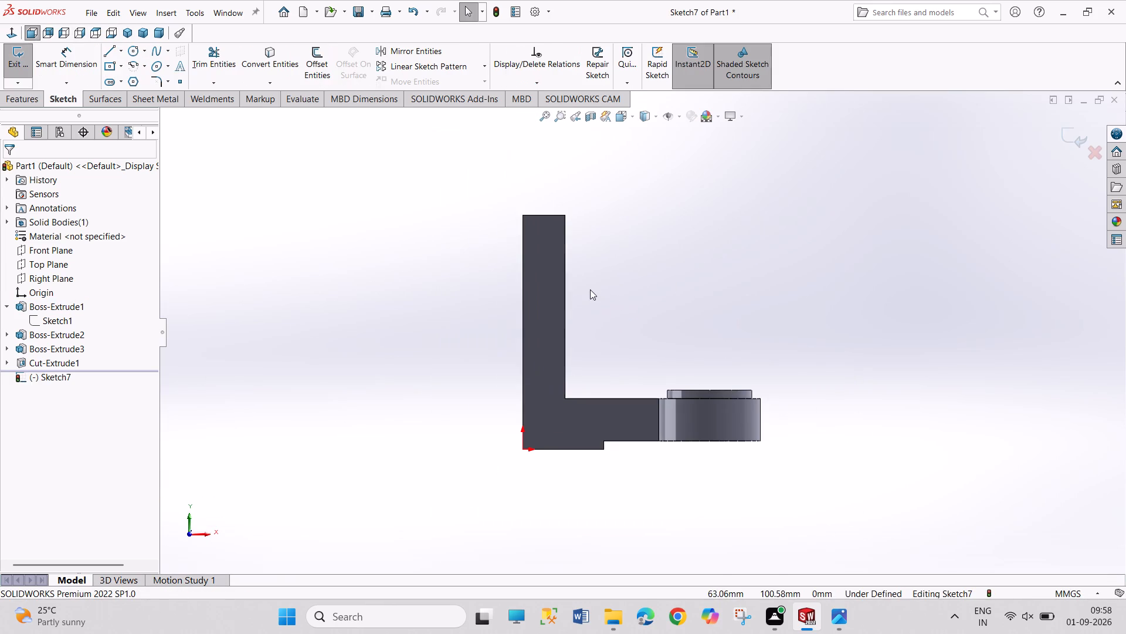
scroll(572, 222, down, 2)
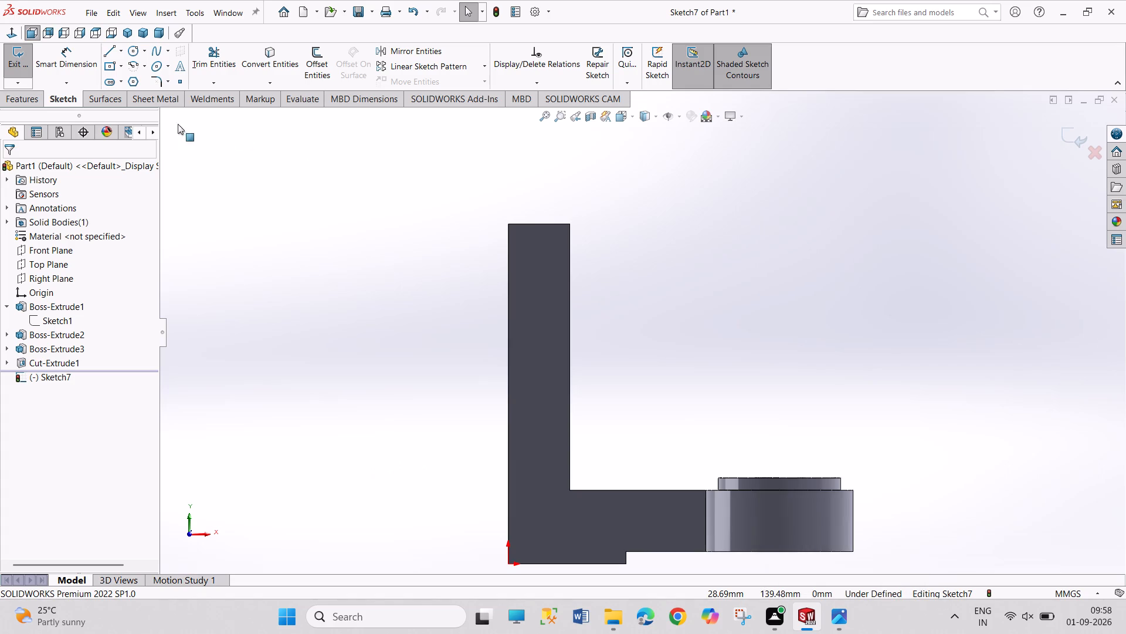
click(135, 49)
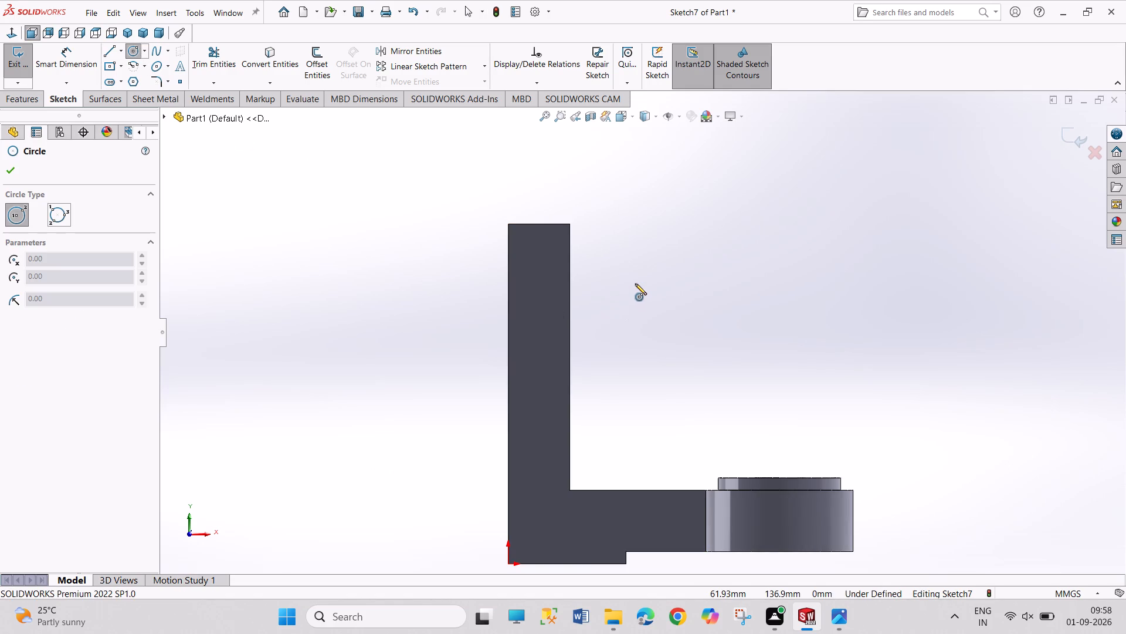
click(635, 284)
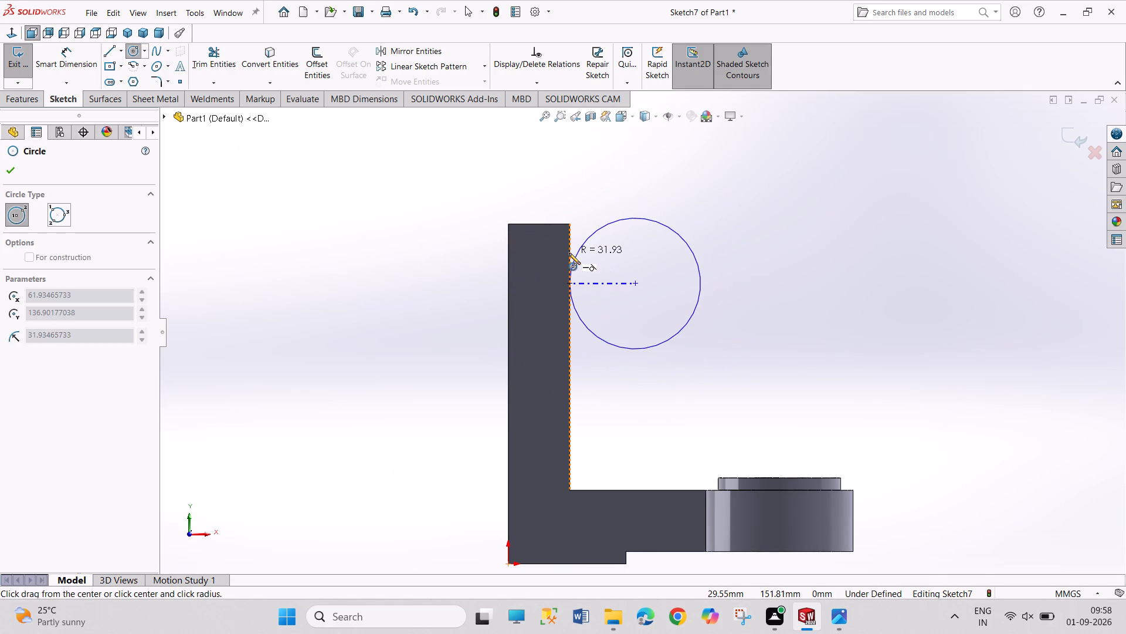
click(510, 297)
right_click(857, 295)
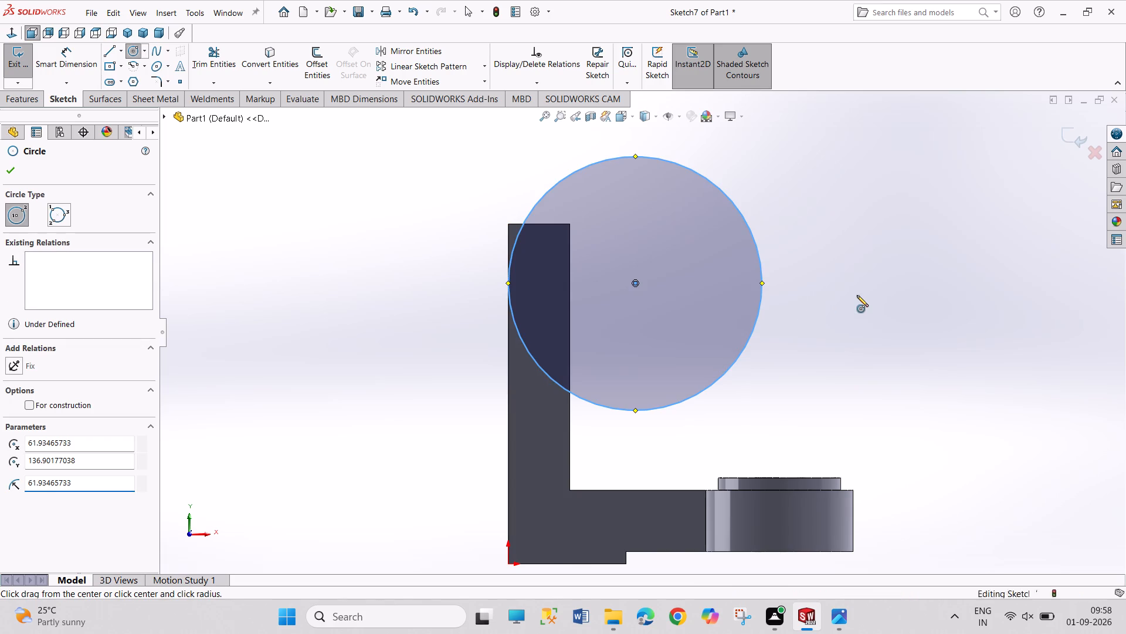
click(870, 306)
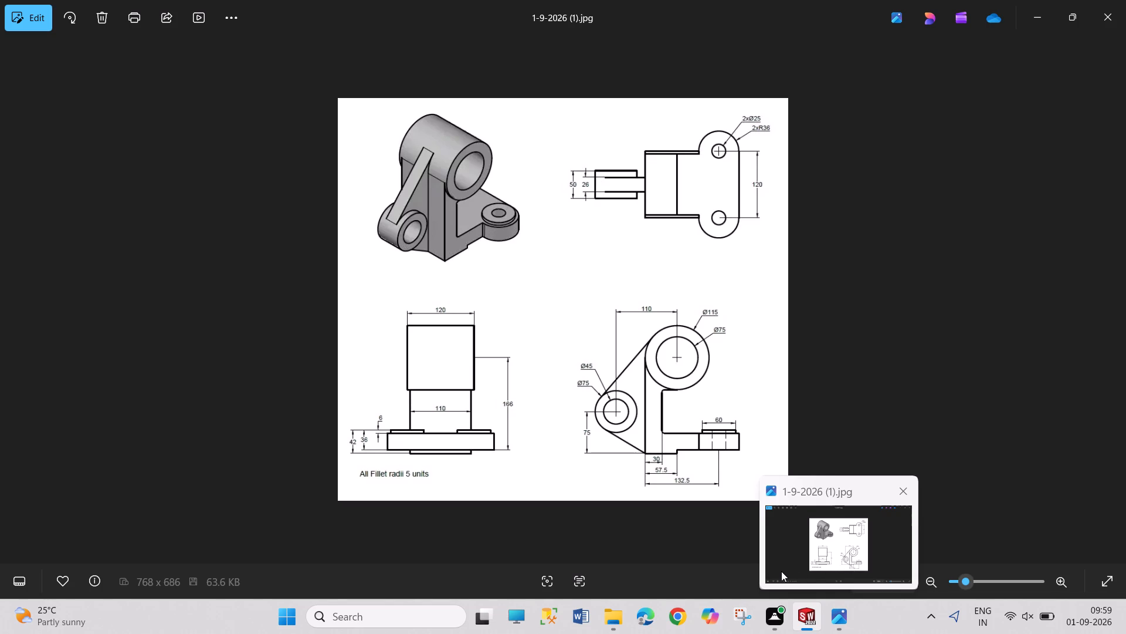
Add a Horizontal relation between the circle's centre and the upright's top inner corner.
right_click(815, 385)
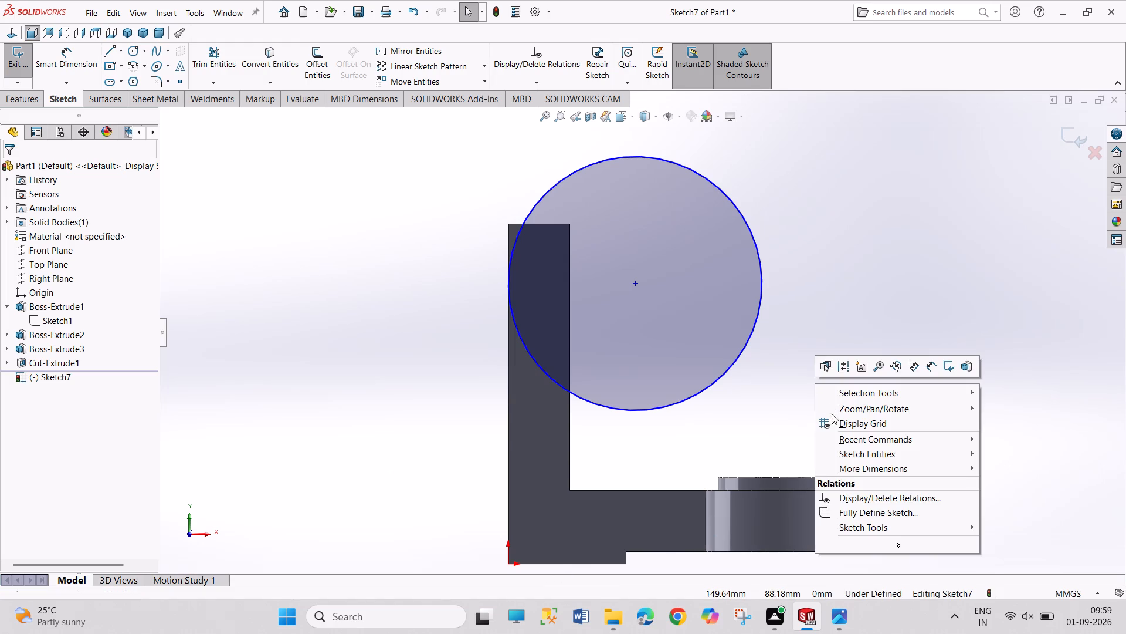
click(753, 424)
click(636, 283)
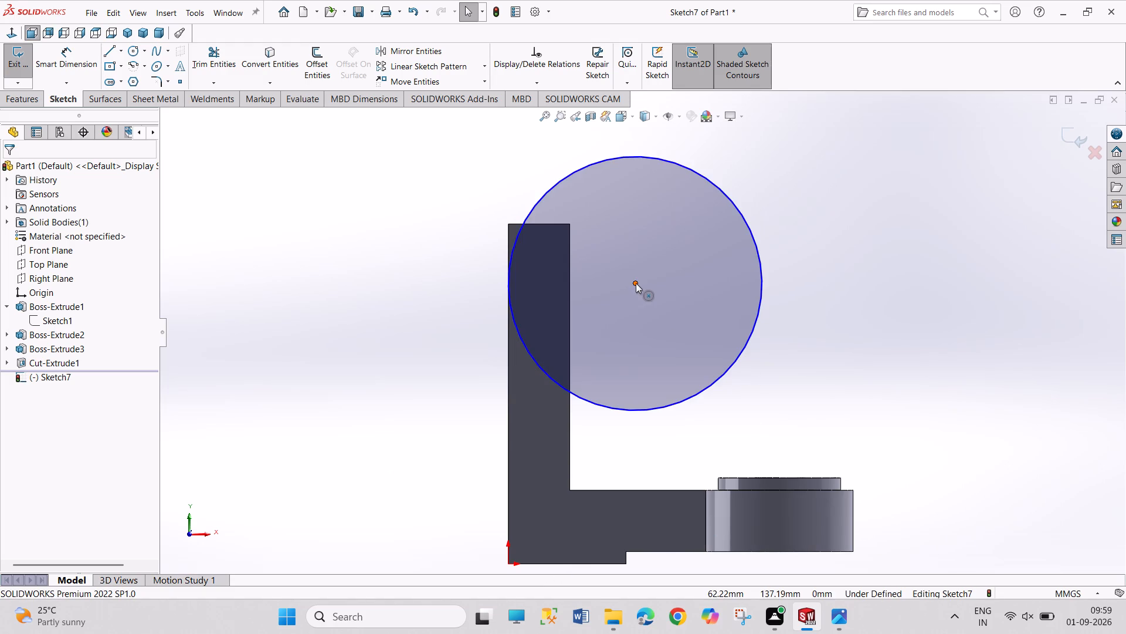
ctrl+click(570, 225)
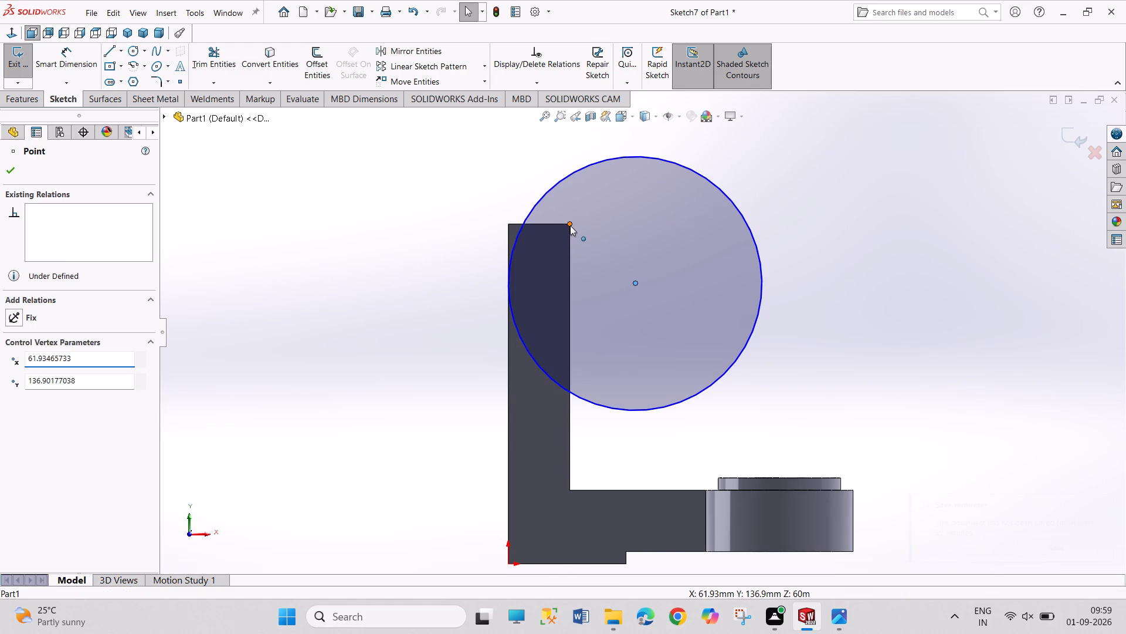
click(612, 173)
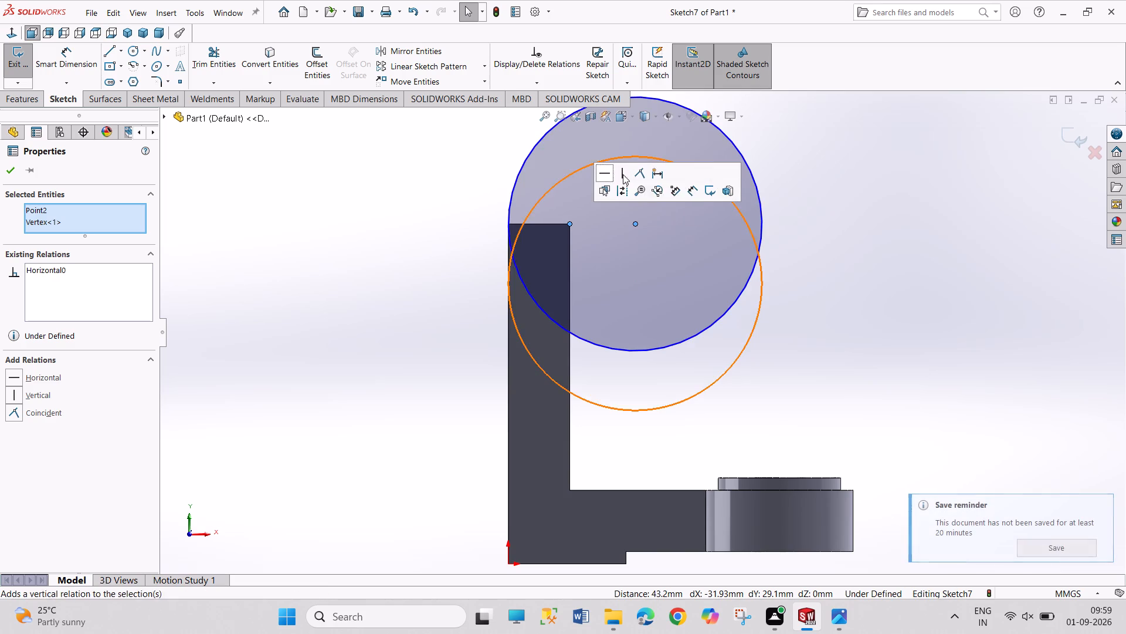
drag(844, 245, 882, 307)
drag(849, 284, 871, 318)
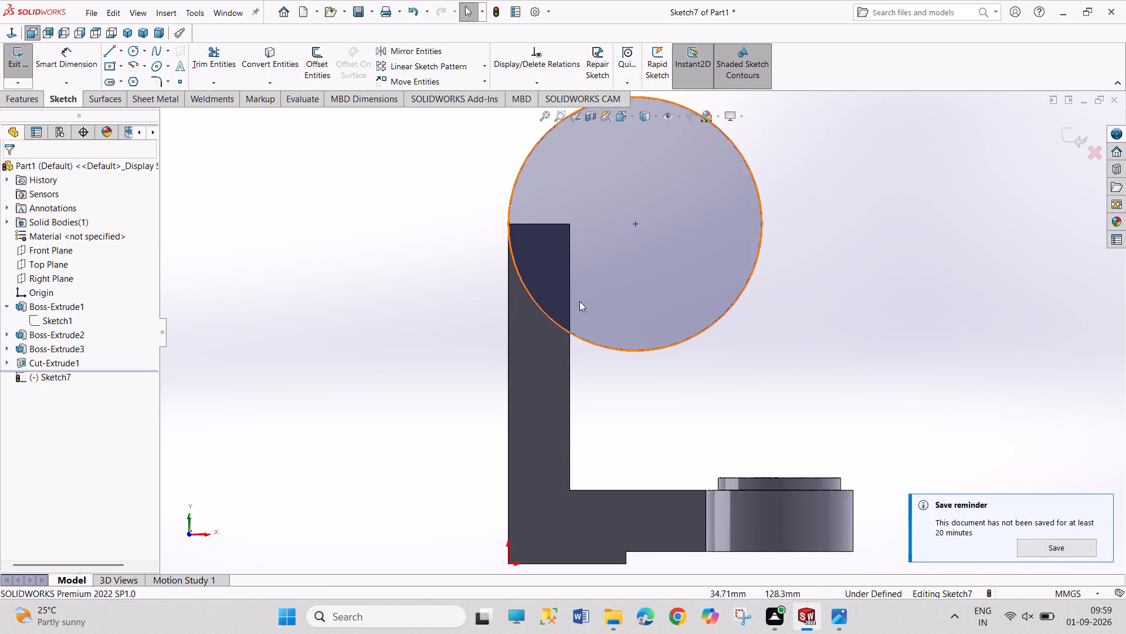
Add a Tangent relation between the large circle and the upright's outer vertical edge.
click(531, 295)
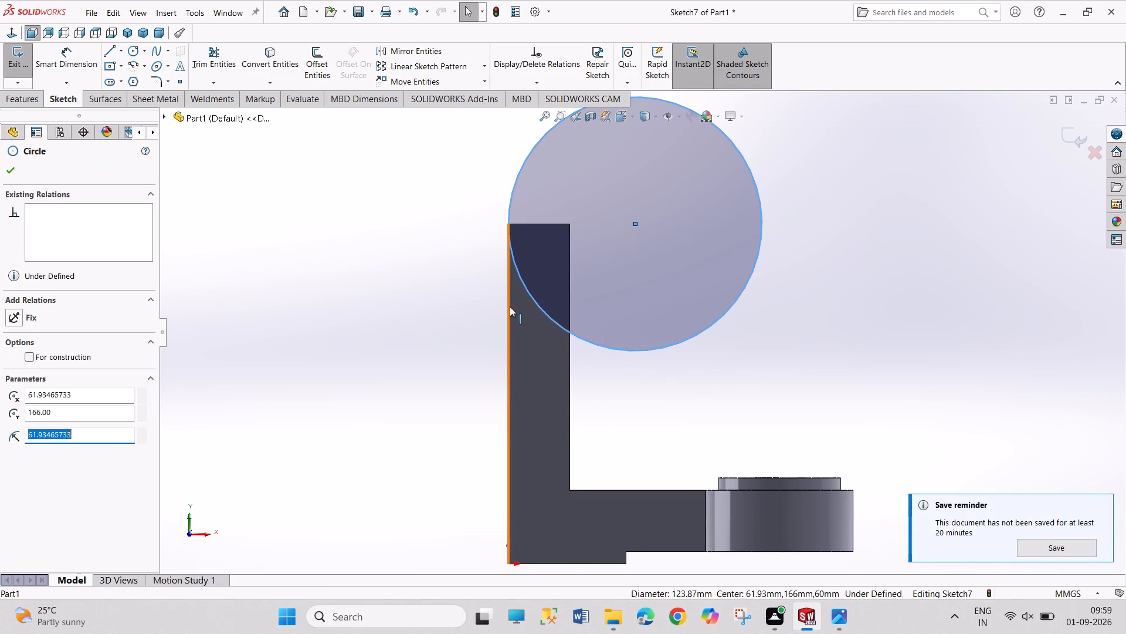
ctrl+click(508, 306)
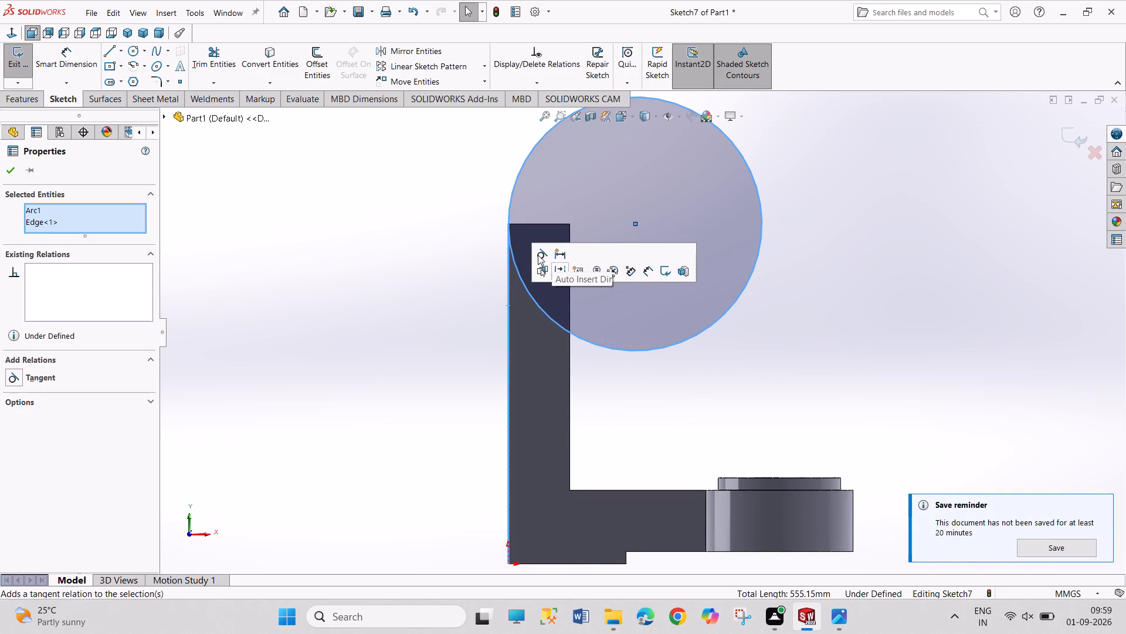
click(538, 255)
drag(761, 335, 786, 375)
drag(763, 332, 798, 376)
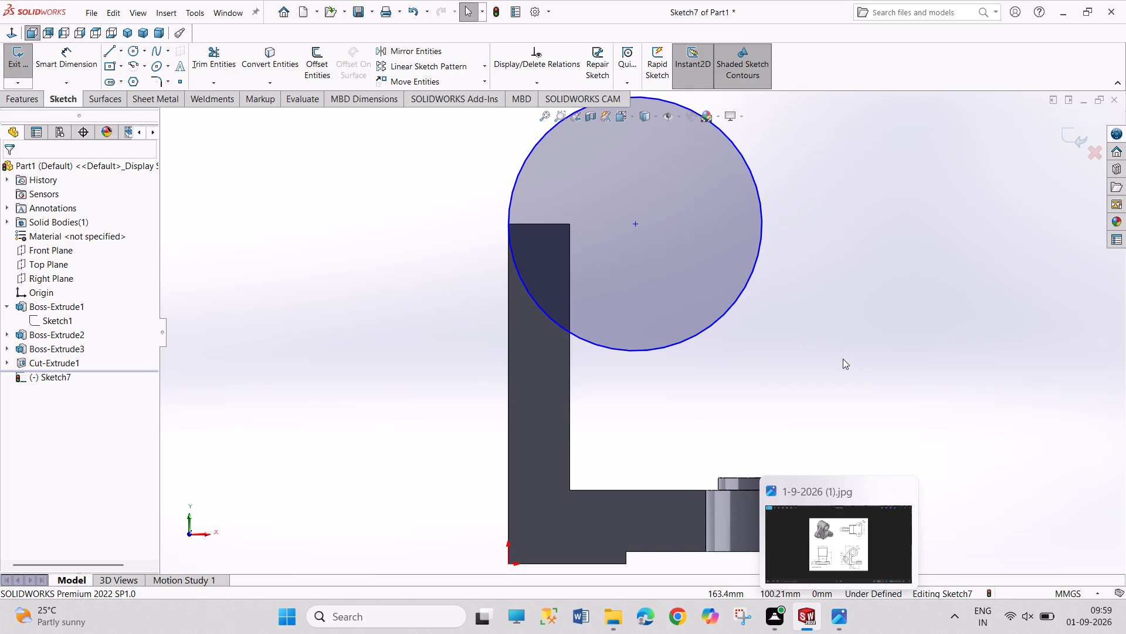
Dimension the large circle's diameter as 115 mm.
right_drag(856, 396, 813, 271)
click(751, 274)
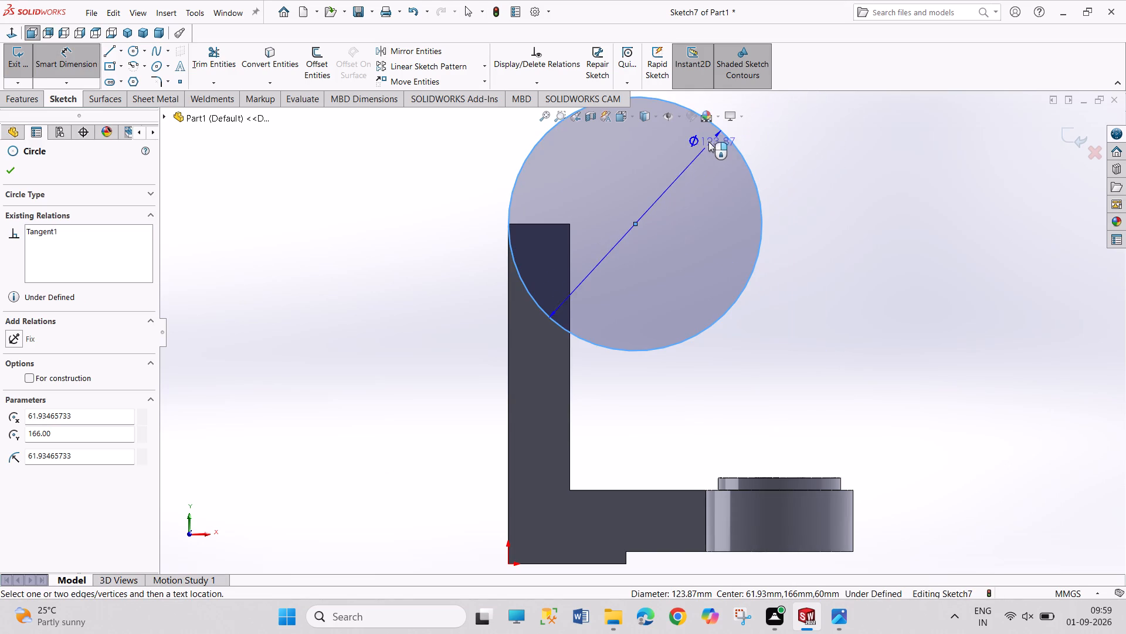
click(686, 171)
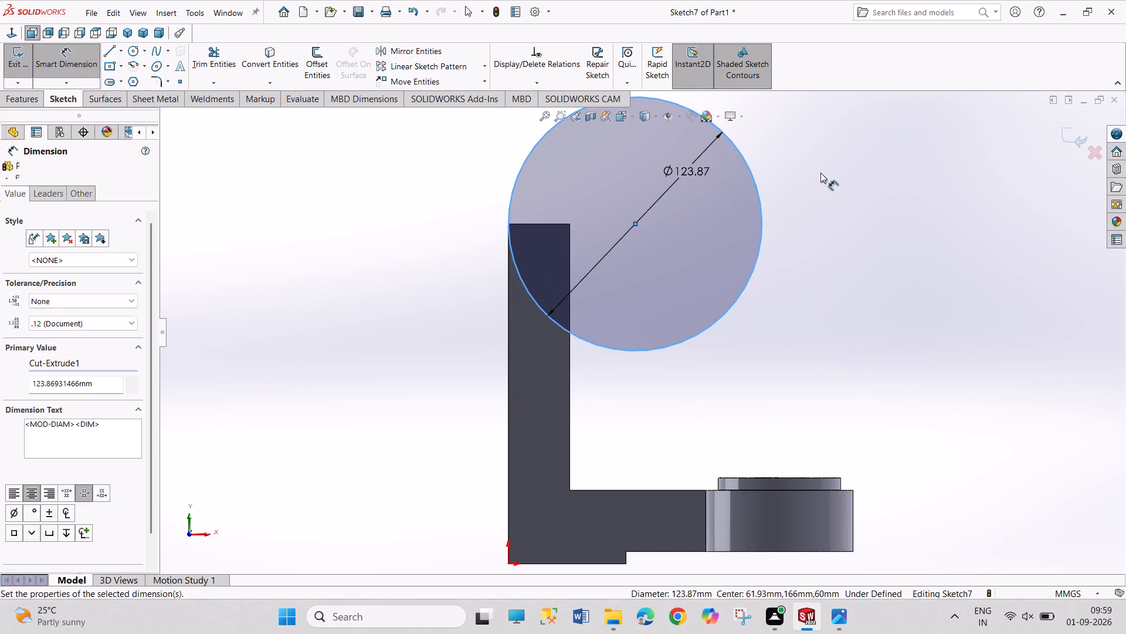
text(115)
key(Return)
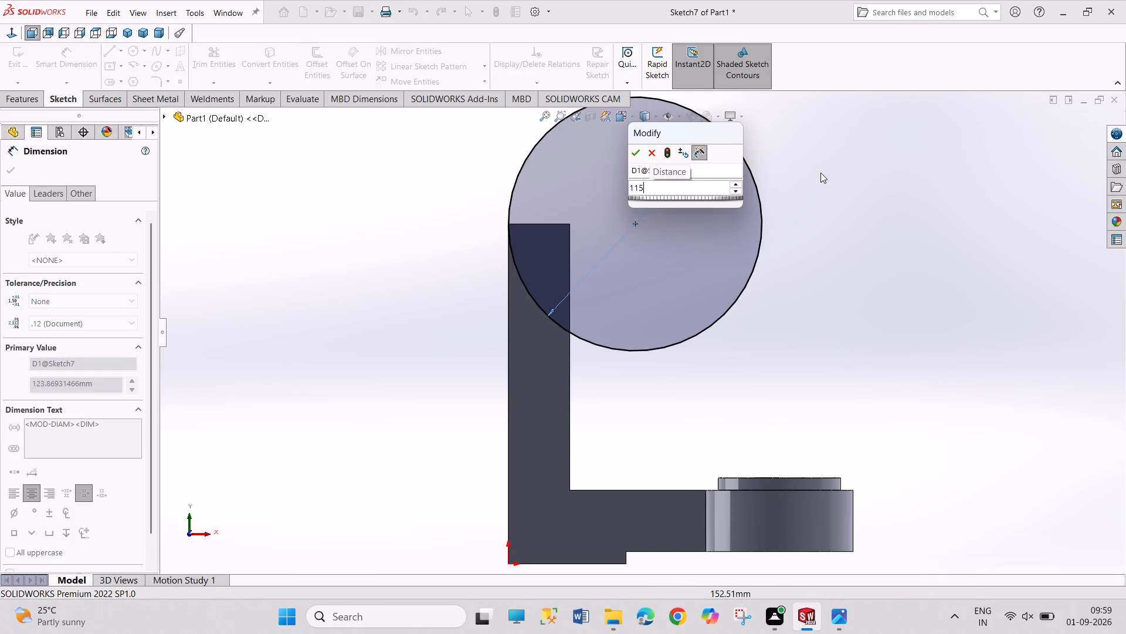
right_click(786, 237)
click(810, 276)
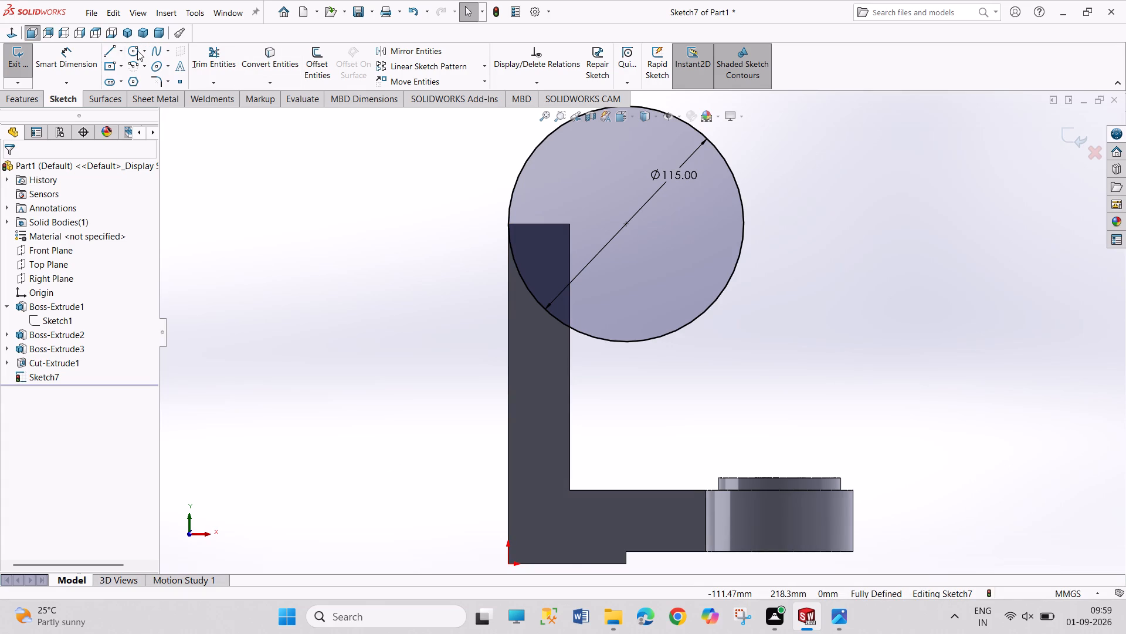
Sketch a smaller circle concentric with the 115 mm circle and dimension its diameter as 75 mm.
click(127, 50)
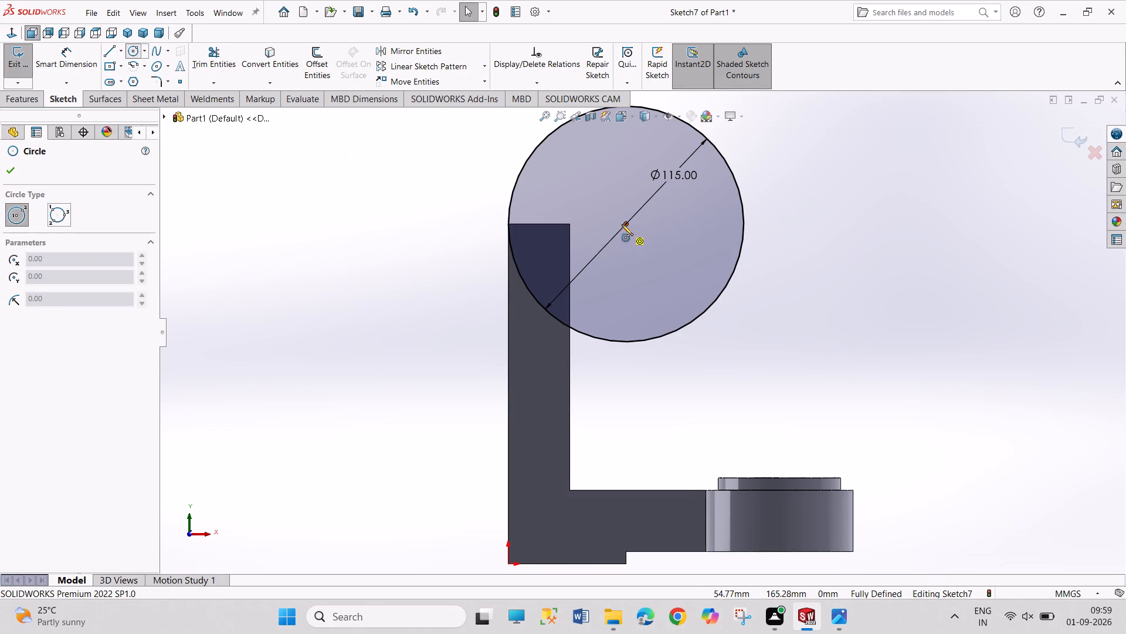
click(625, 225)
click(637, 264)
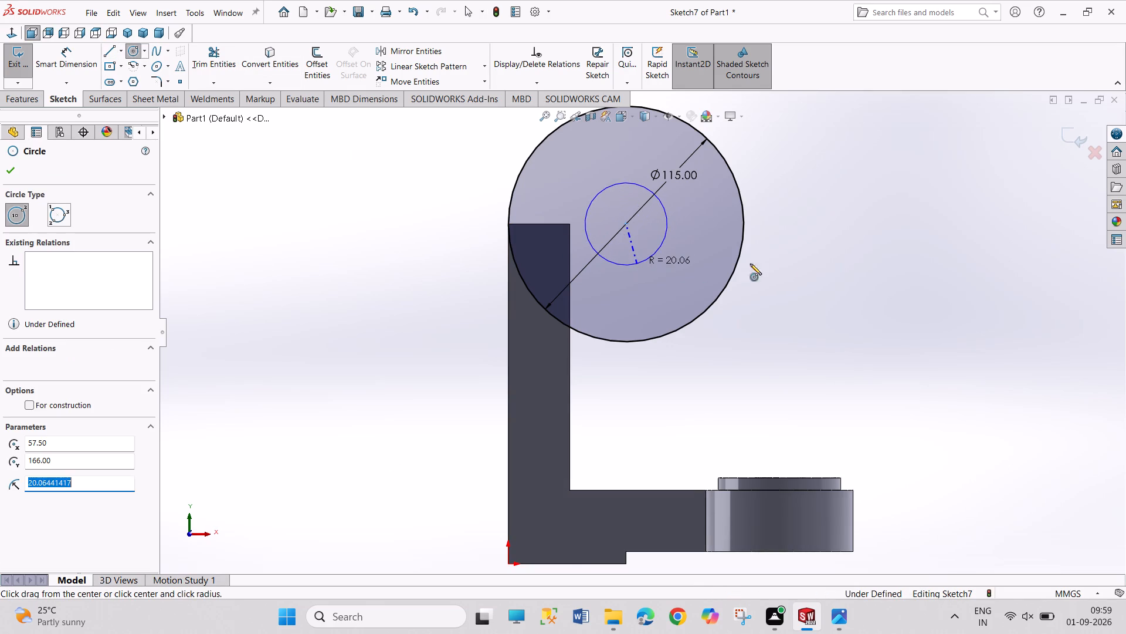
right_drag(804, 258, 771, 82)
click(669, 225)
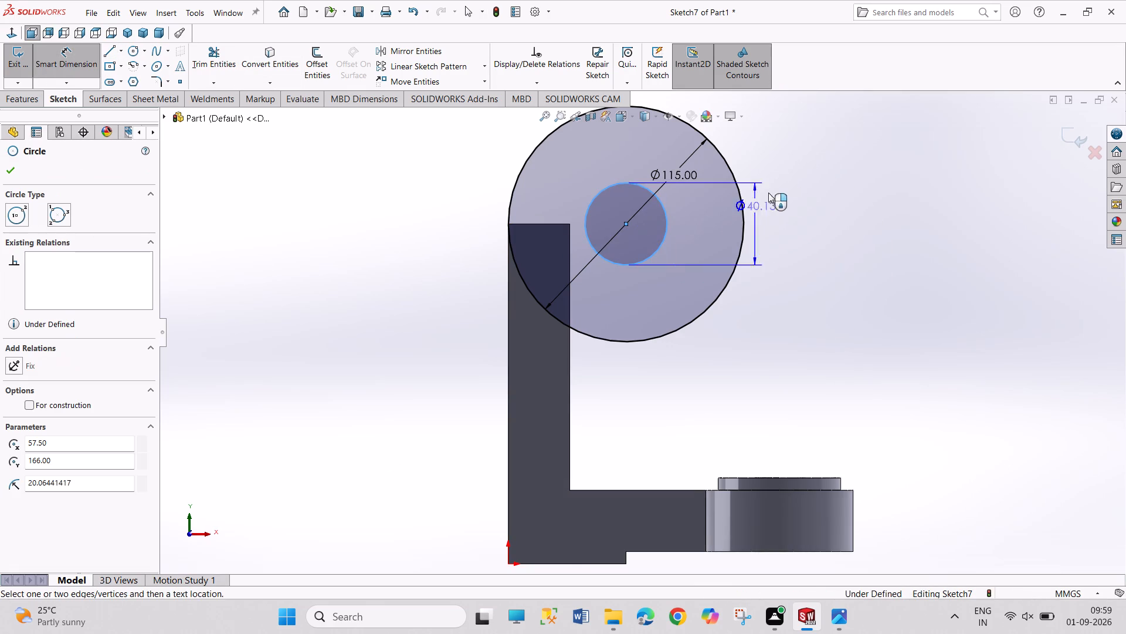
click(771, 153)
text(75)
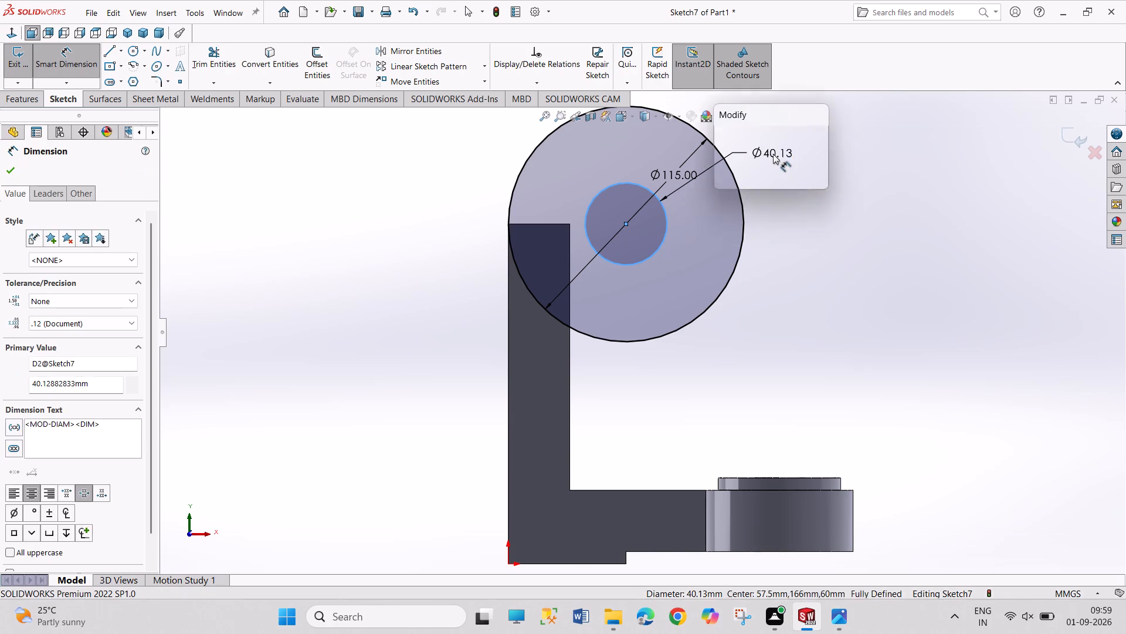
key(Return)
right_click(831, 246)
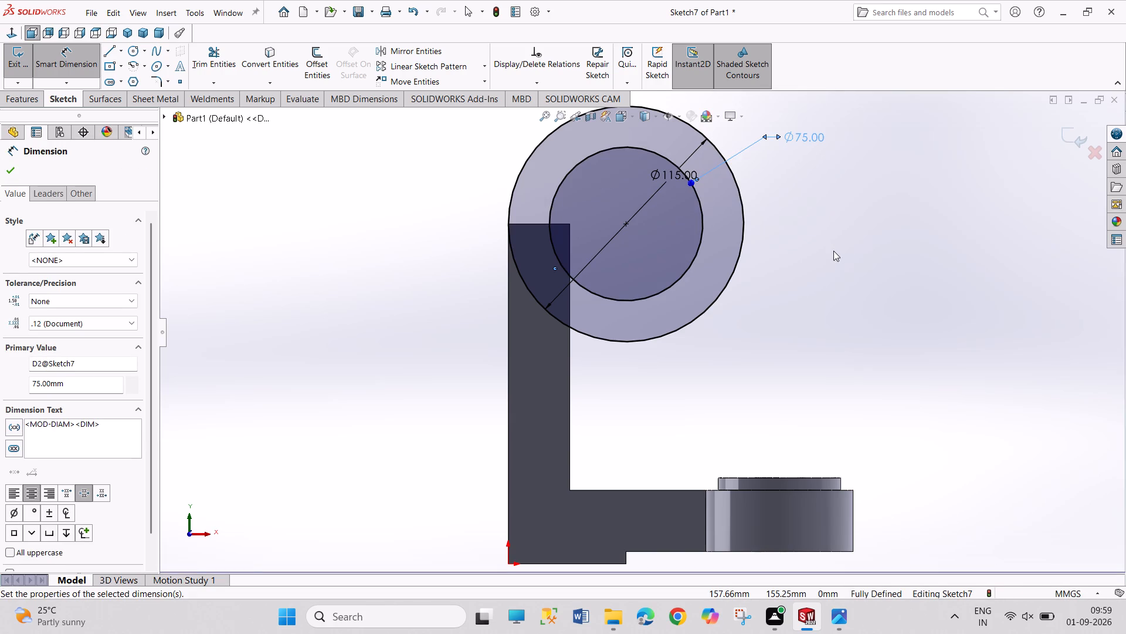
click(846, 285)
drag(809, 204, 829, 278)
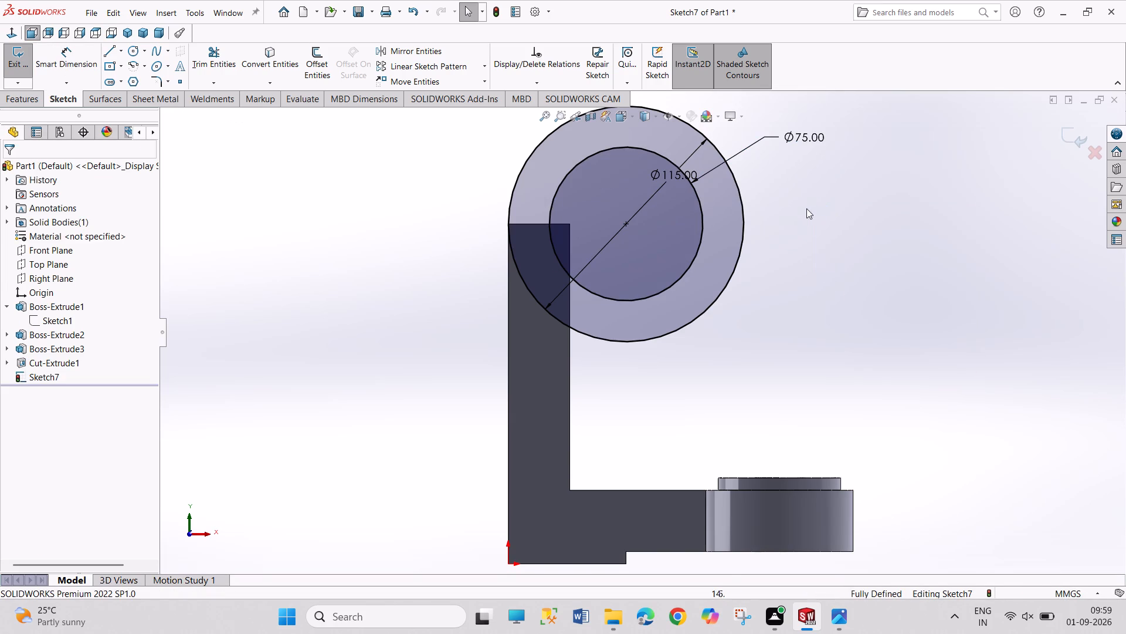
drag(806, 208, 853, 300)
Exit the sketch and extrude the ring as a merged Blind boss, 125 mm back across the upright and 5 mm in Direction 2.
click(26, 62)
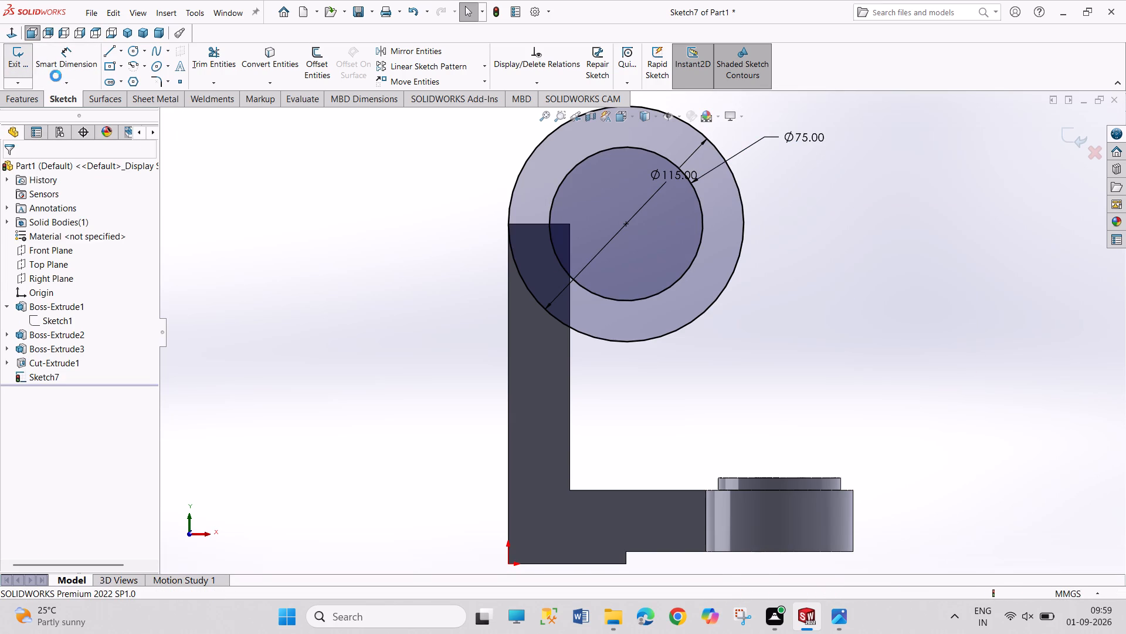
middle_drag(279, 178, 316, 206)
click(16, 59)
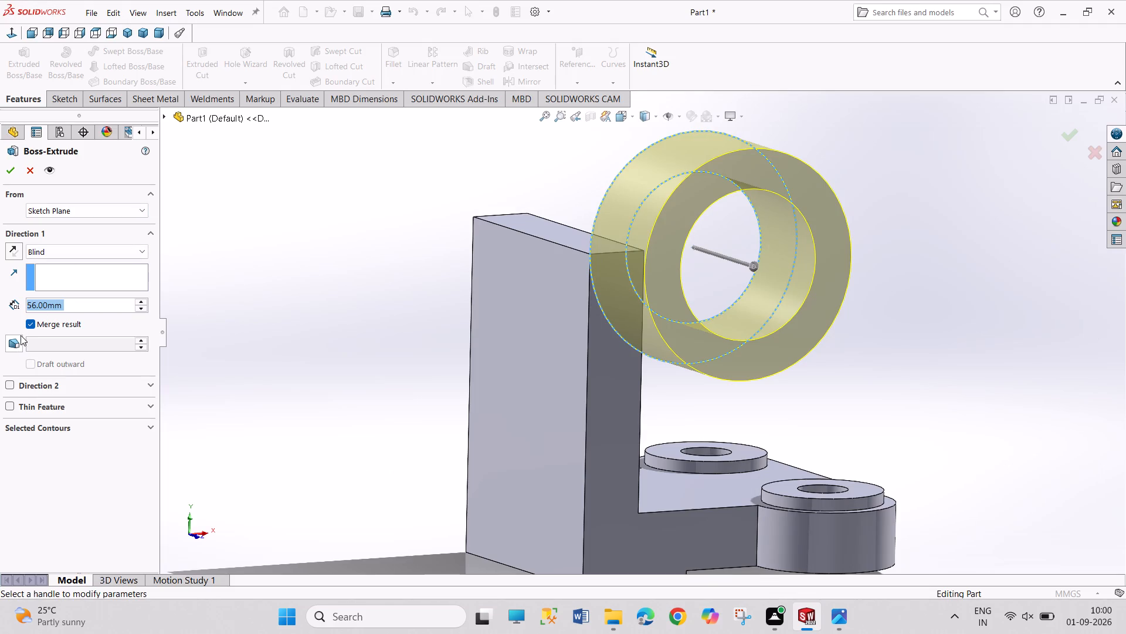
click(15, 248)
click(12, 387)
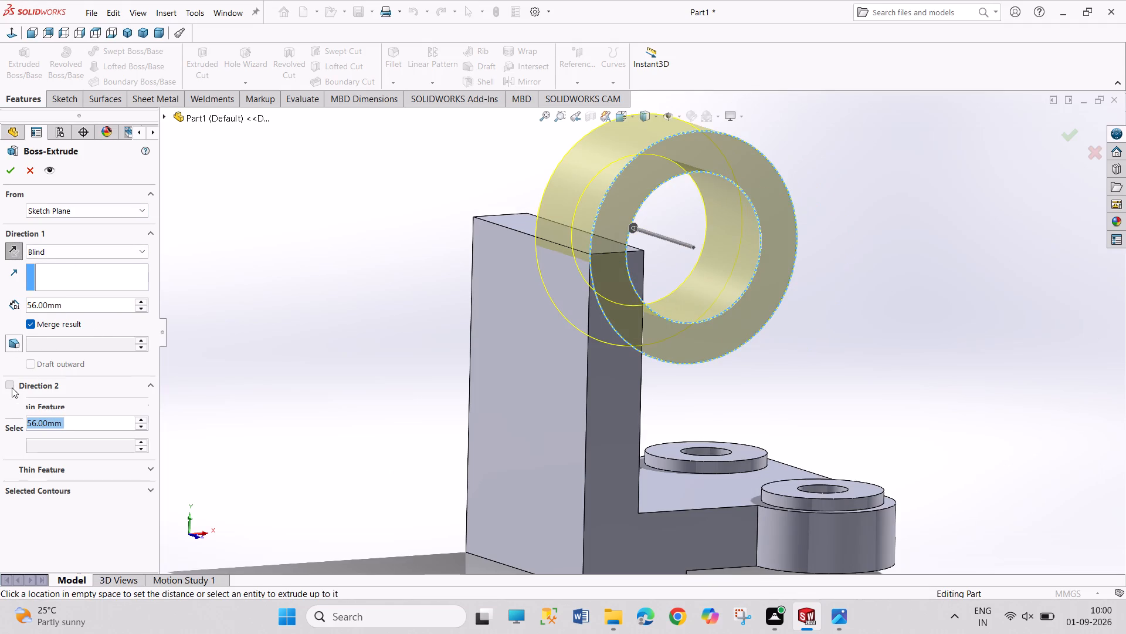
key(5)
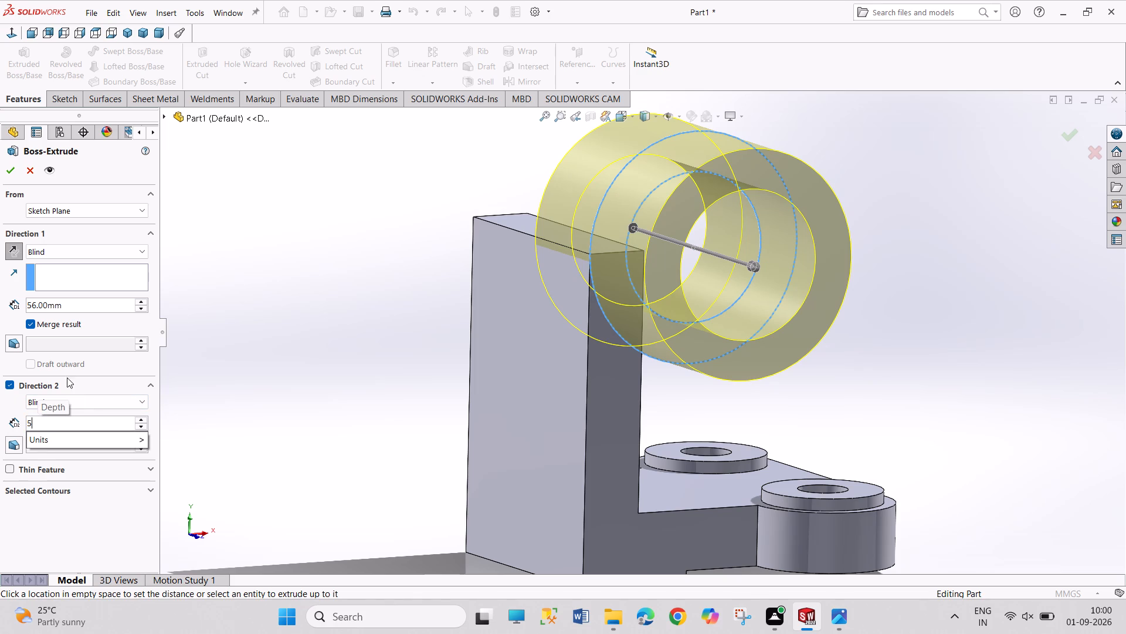
double_click(90, 306)
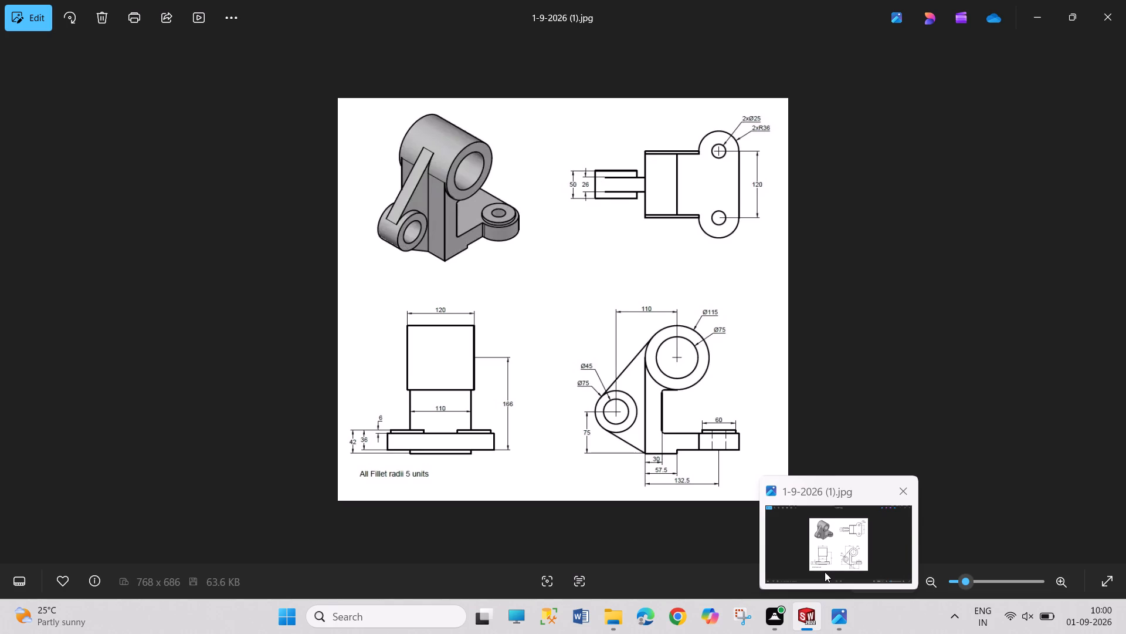
double_click(102, 312)
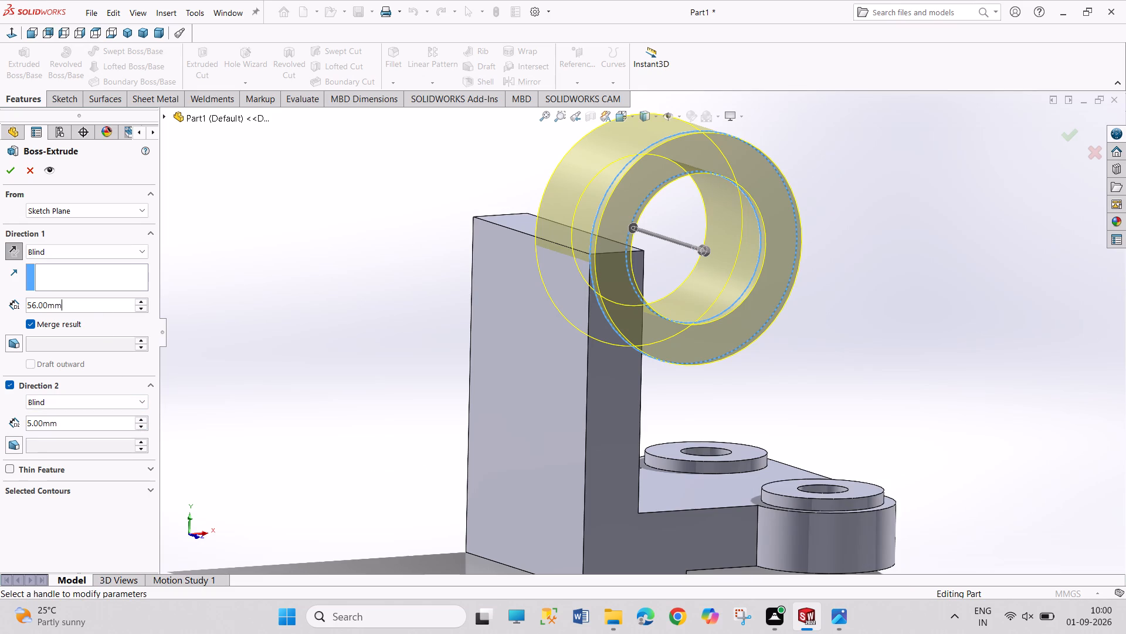
click(102, 308)
double_click(102, 308)
text(115)
double_click(102, 308)
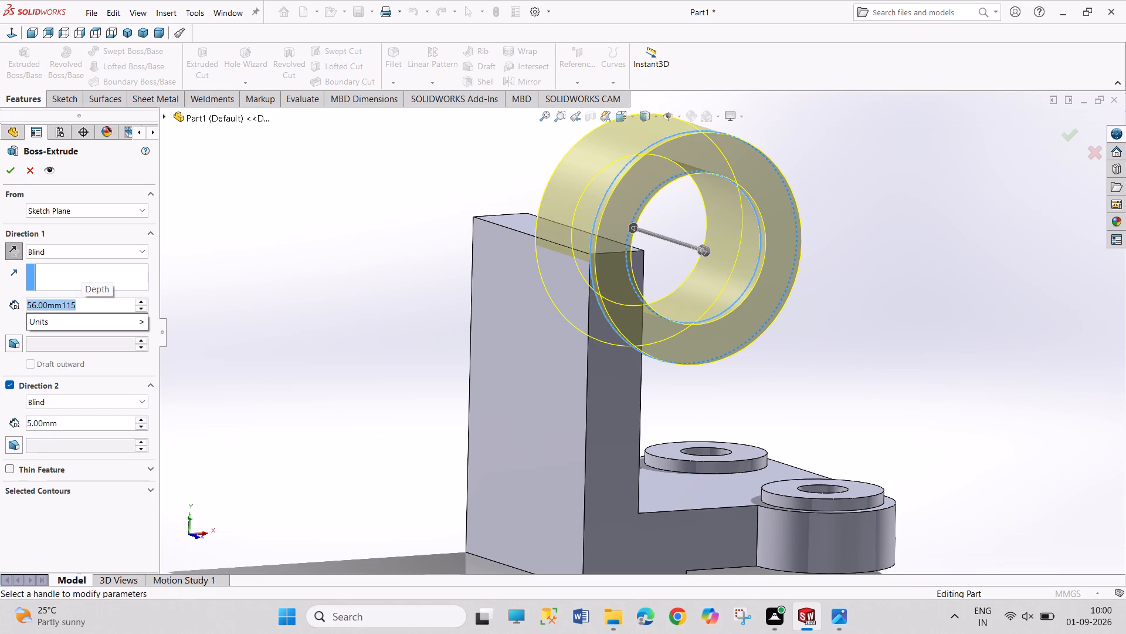
text(115)
key(Return)
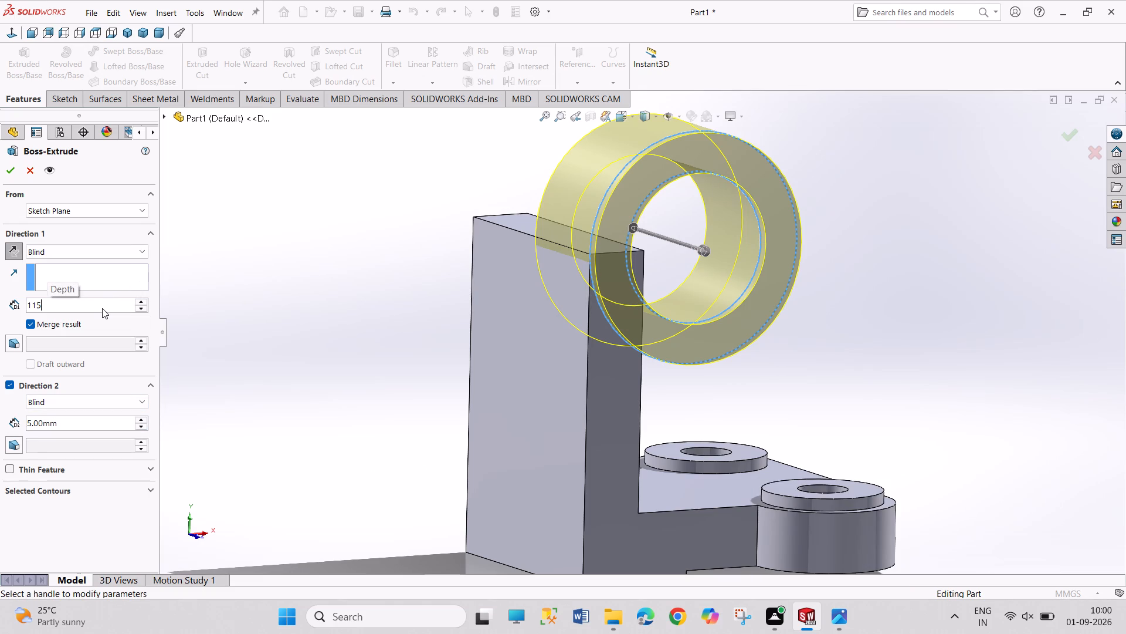
middle_drag(305, 321, 377, 350)
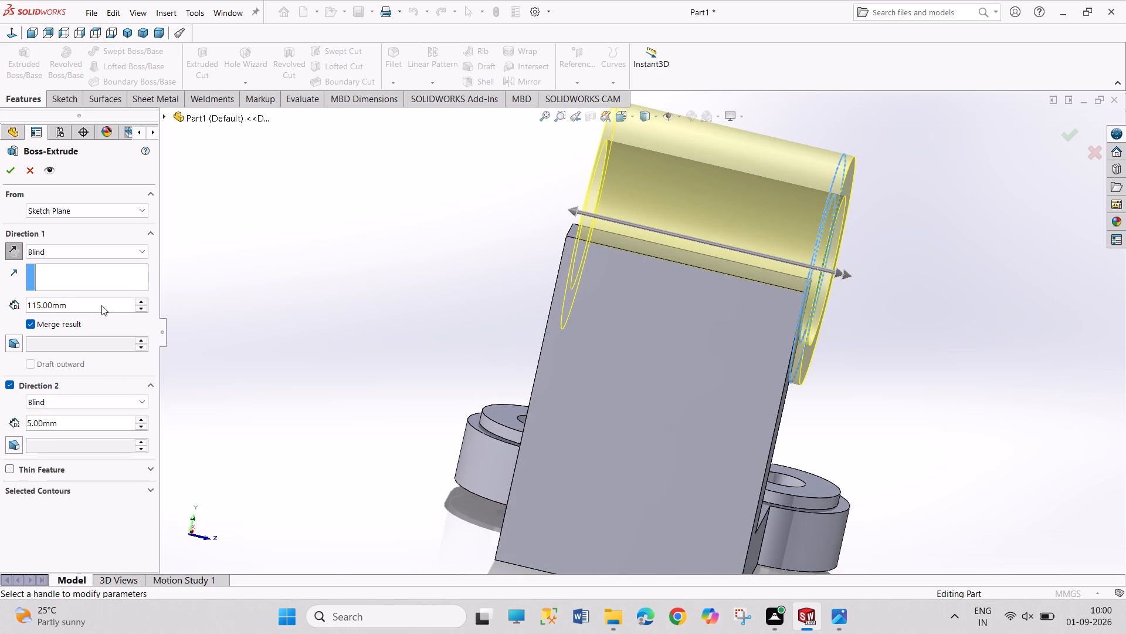
click(145, 302)
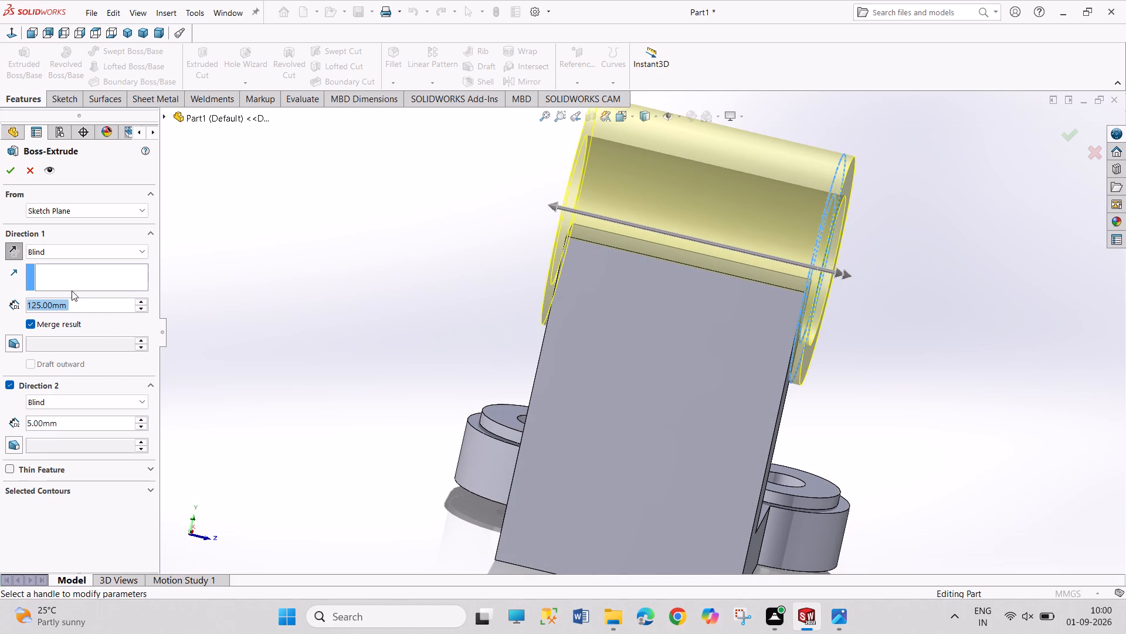
click(8, 171)
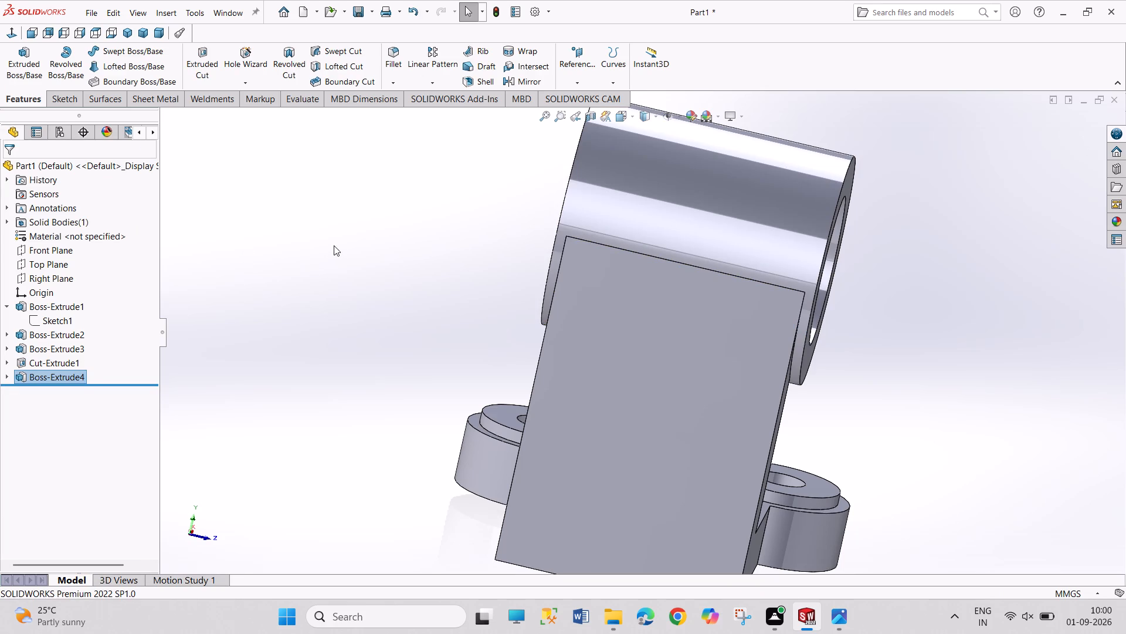
Examine the new bearing cylinder and its bore where it overlaps the upright's top.
drag(334, 245, 404, 318)
drag(373, 285, 405, 325)
middle_drag(409, 335, 347, 312)
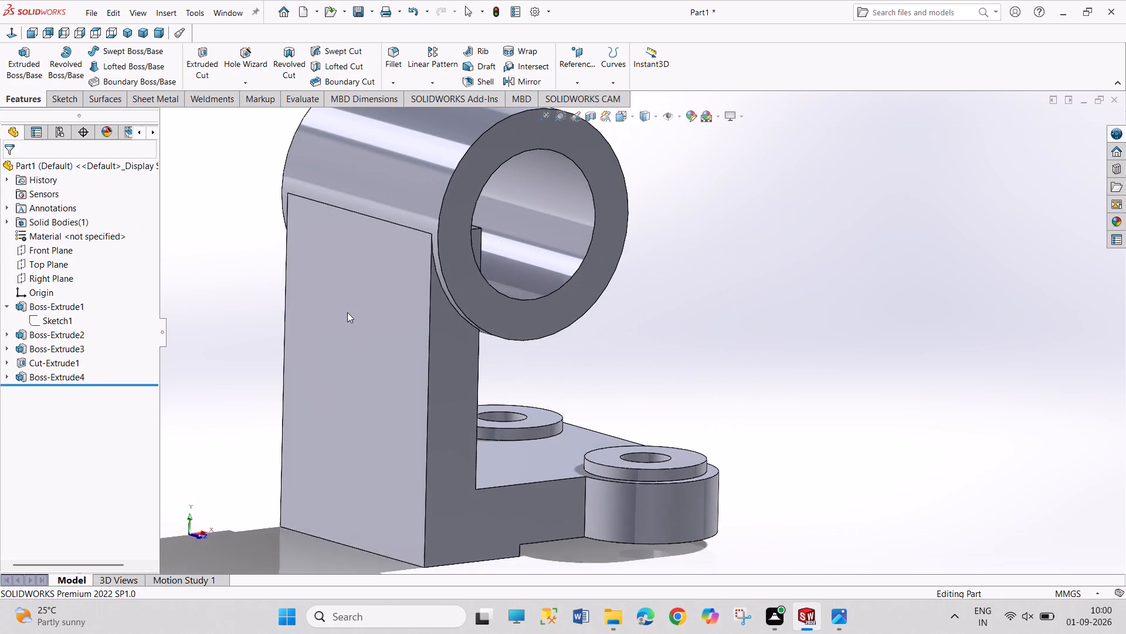
scroll(357, 322, up, 3)
scroll(520, 310, down, 1)
middle_drag(520, 310, 482, 311)
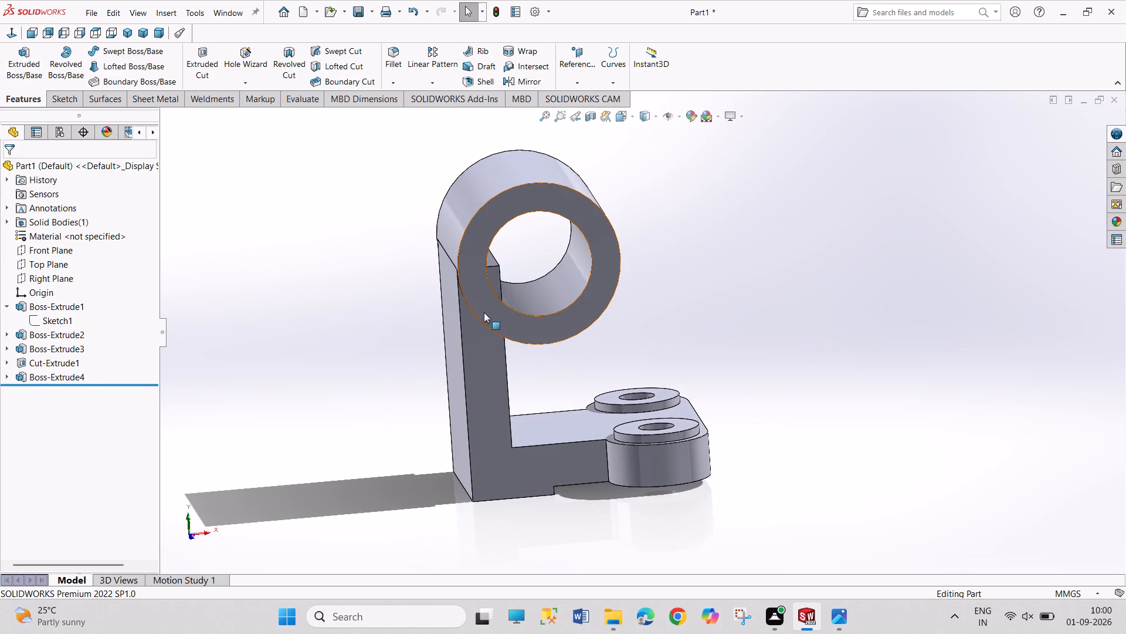
click(518, 312)
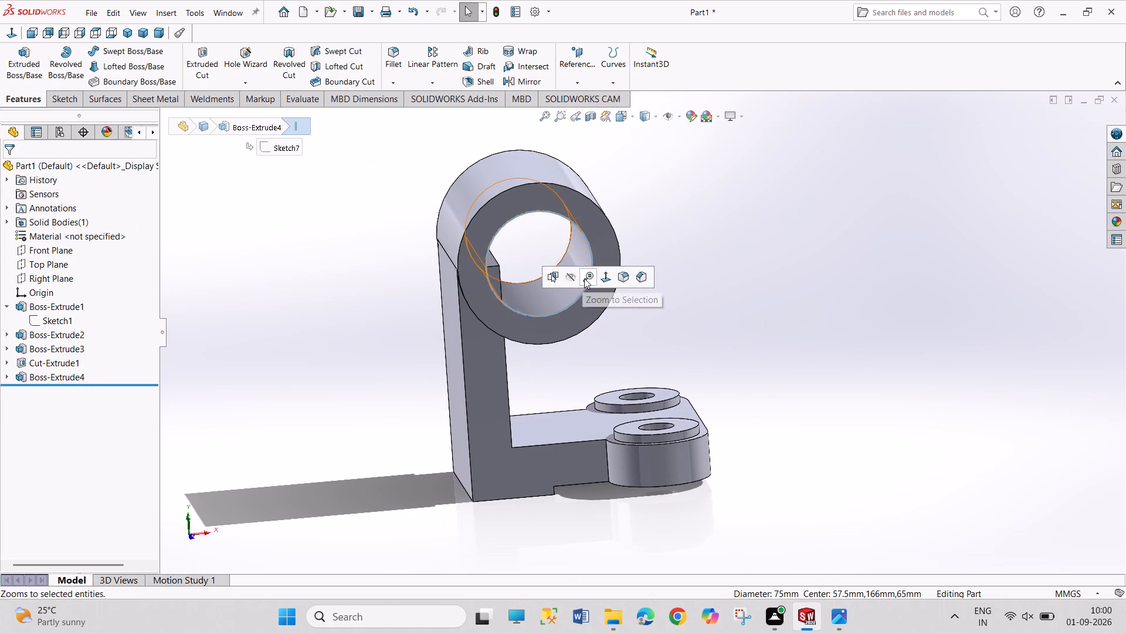
drag(704, 329, 733, 390)
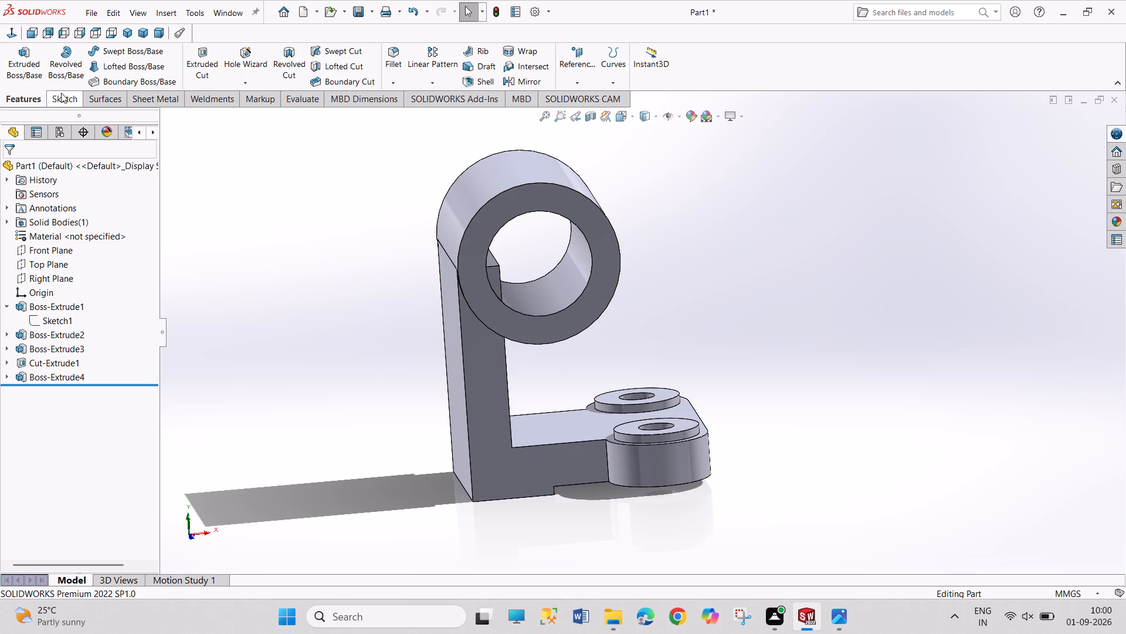
Start a sketch on the bearing cylinder's front ring face and convert its inner circular edge into a sketch circle.
click(61, 93)
click(26, 64)
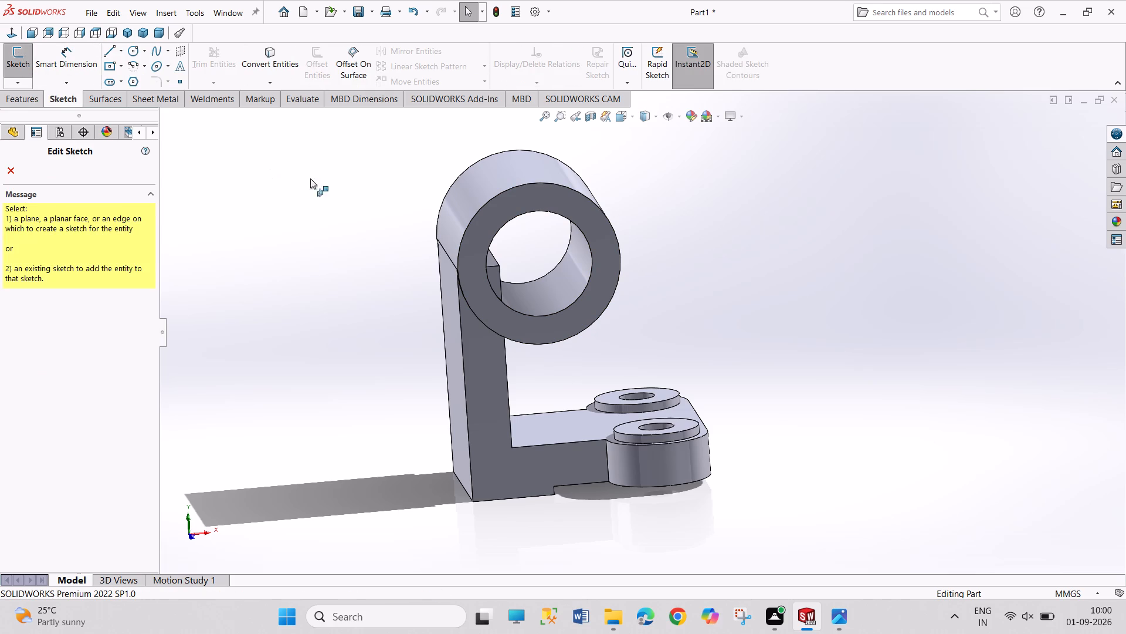
click(529, 328)
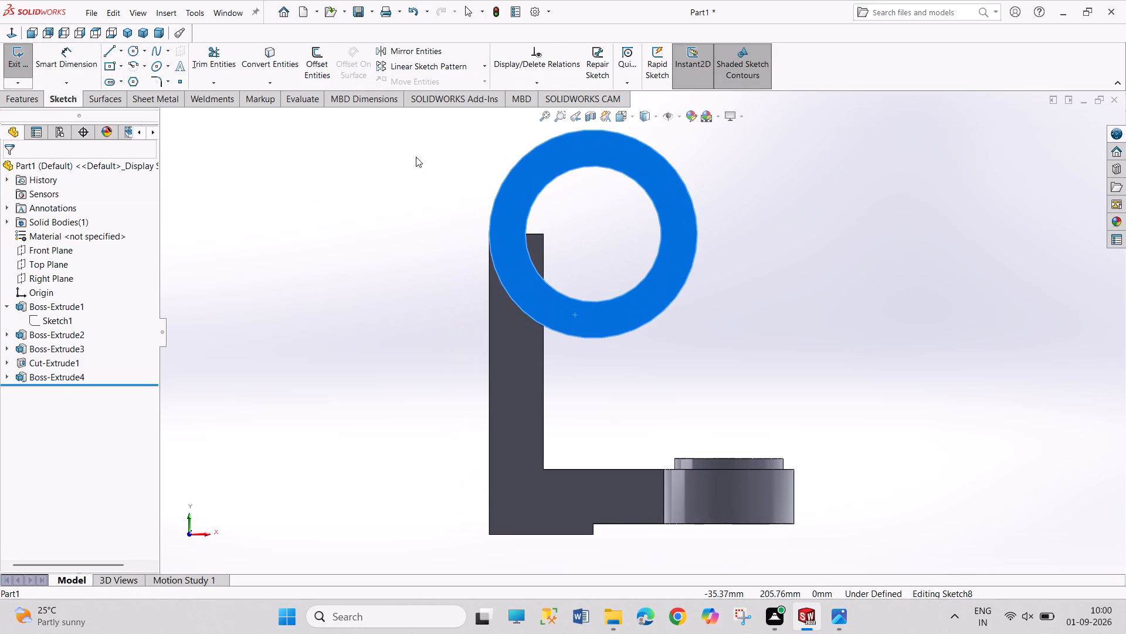
drag(273, 58, 288, 75)
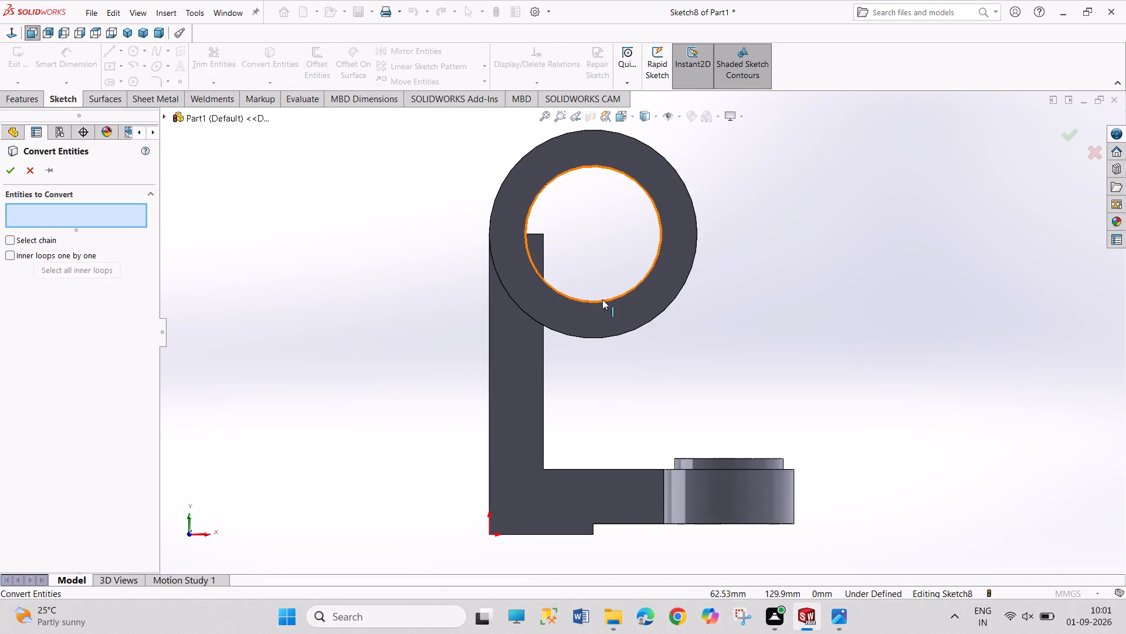
click(602, 299)
drag(385, 249, 430, 309)
drag(379, 238, 418, 305)
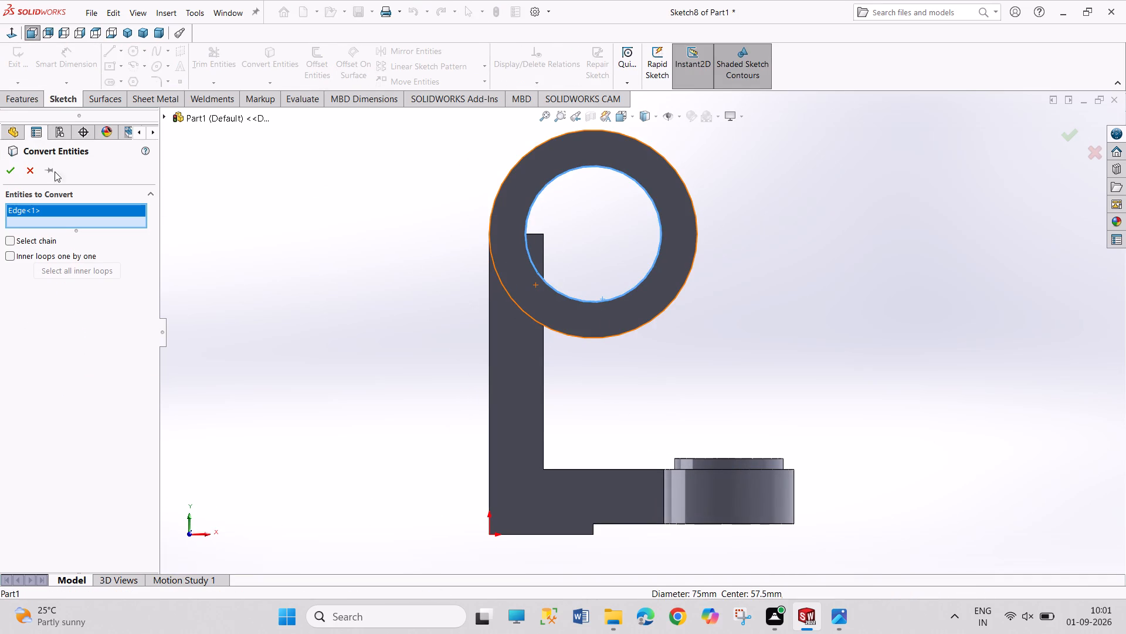
click(6, 169)
drag(236, 201, 300, 256)
drag(269, 217, 318, 268)
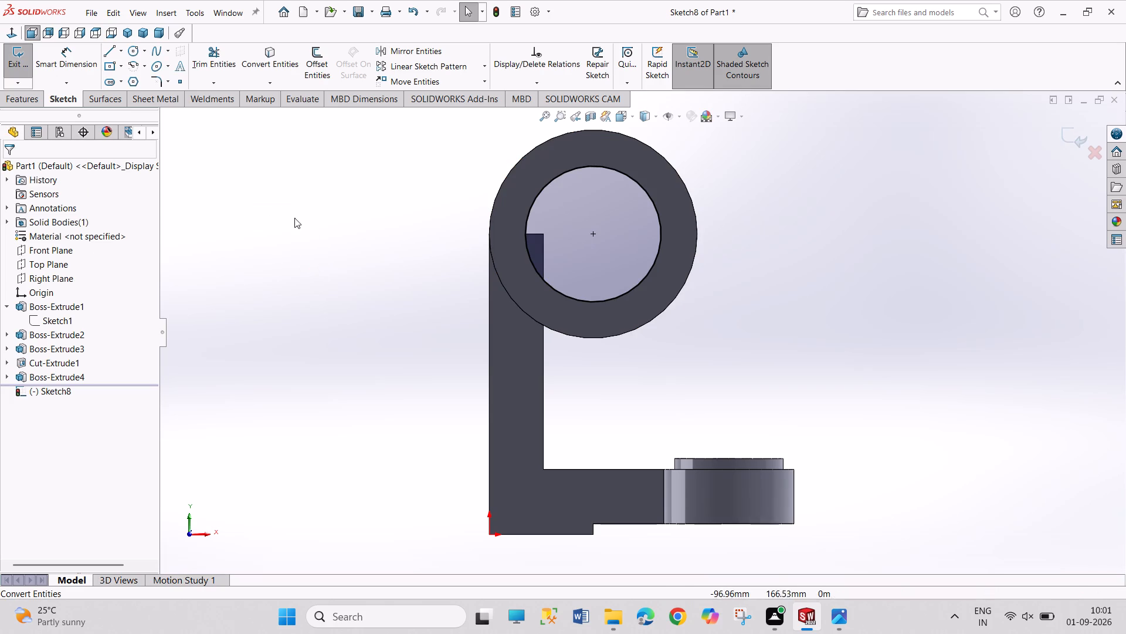
Exit the sketch and cut-extrude the converted 75 mm circle Blind to 145 mm through the bearing cylinder.
click(13, 54)
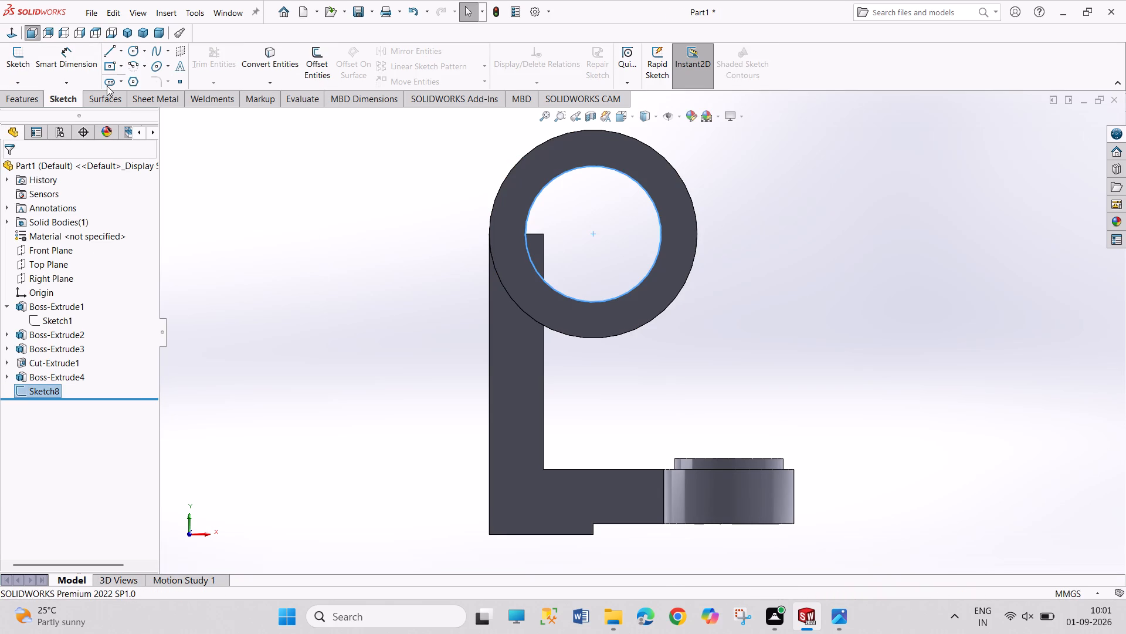
click(17, 100)
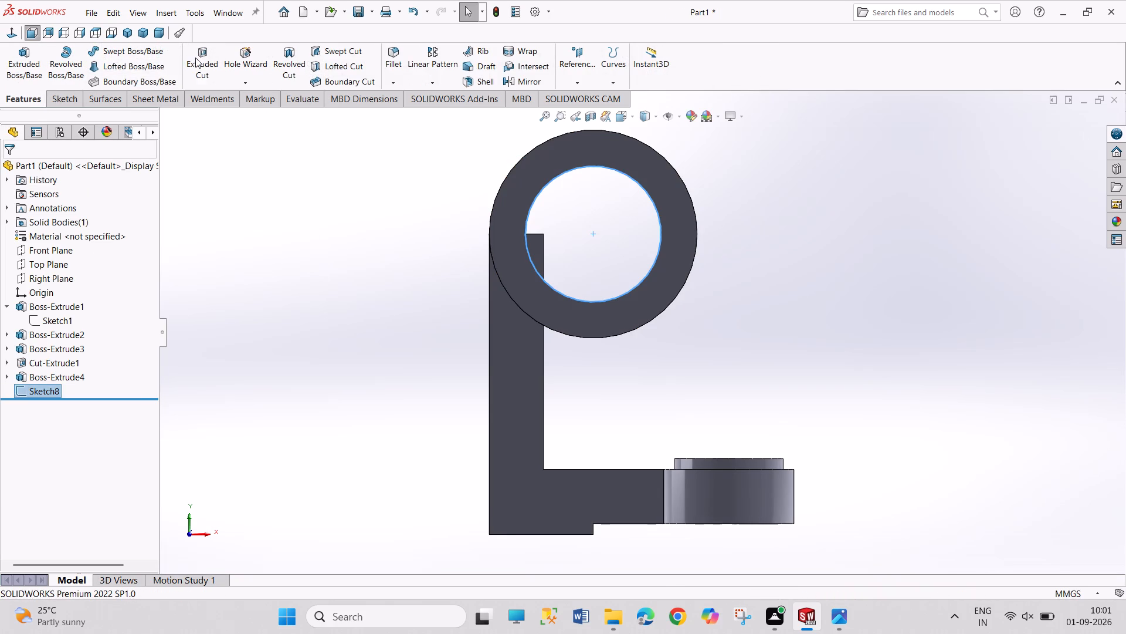
click(195, 58)
middle_drag(317, 176, 420, 308)
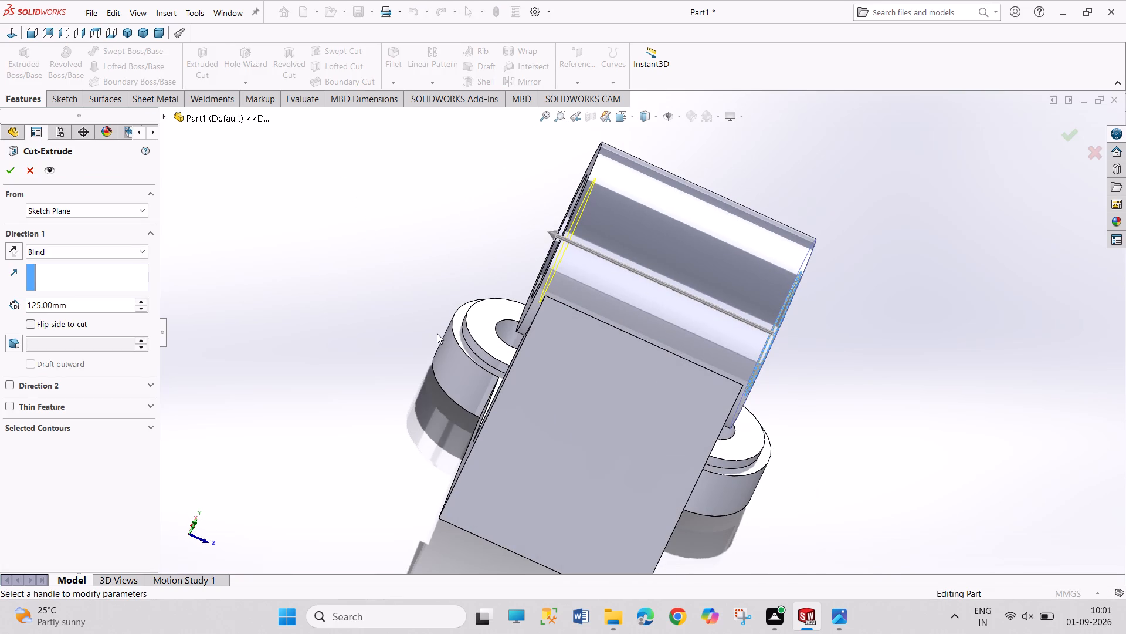
middle_drag(415, 322, 435, 347)
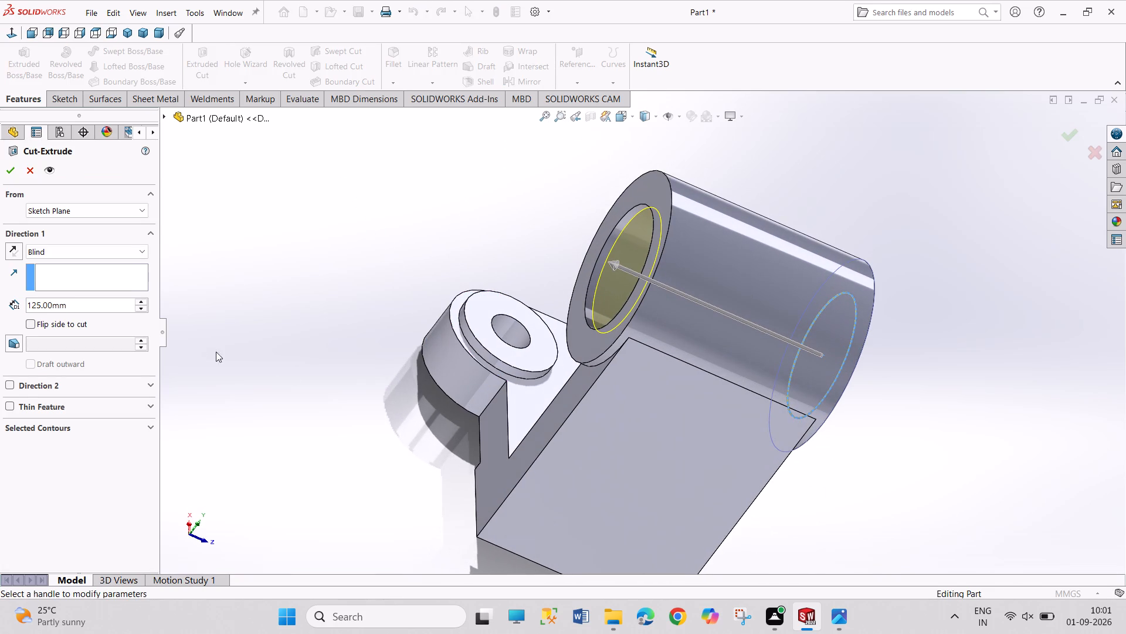
click(140, 302)
click(140, 302)
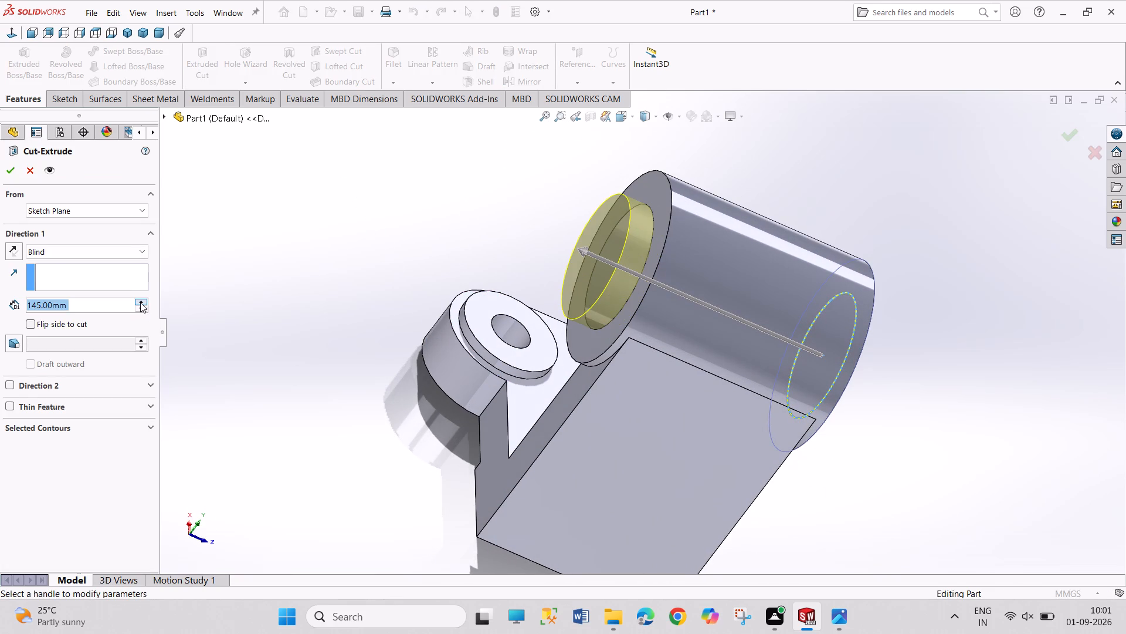
click(6, 168)
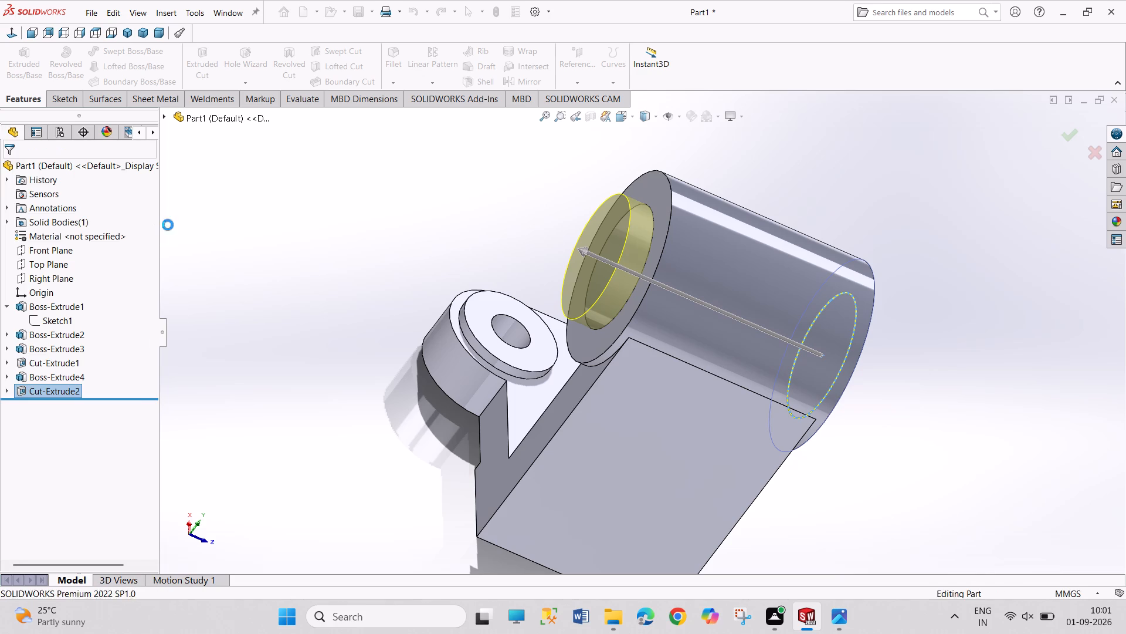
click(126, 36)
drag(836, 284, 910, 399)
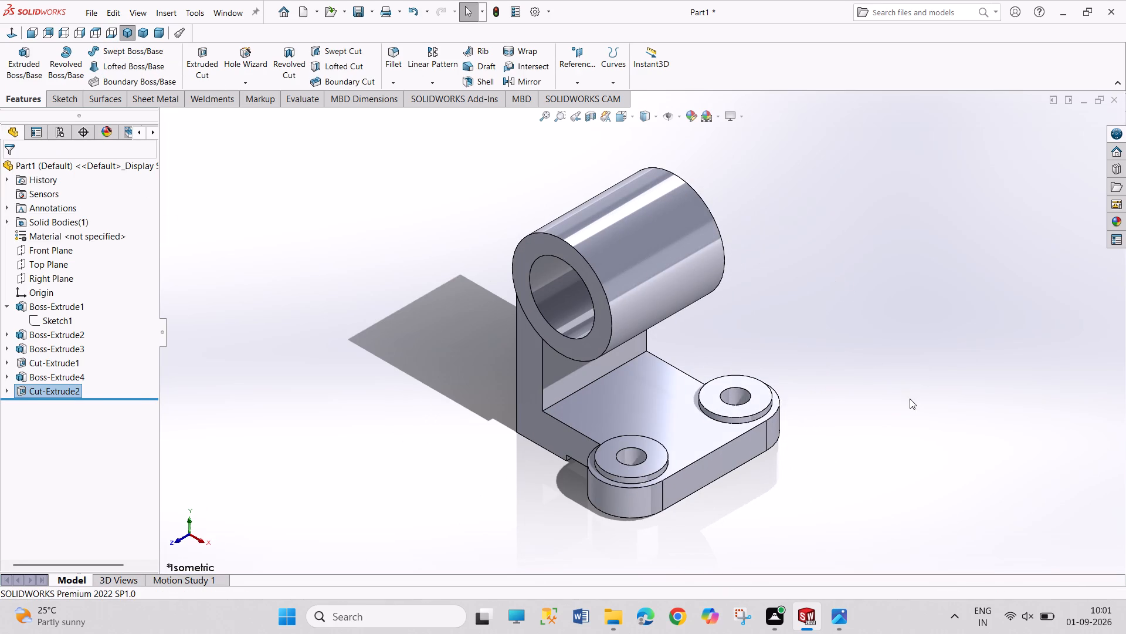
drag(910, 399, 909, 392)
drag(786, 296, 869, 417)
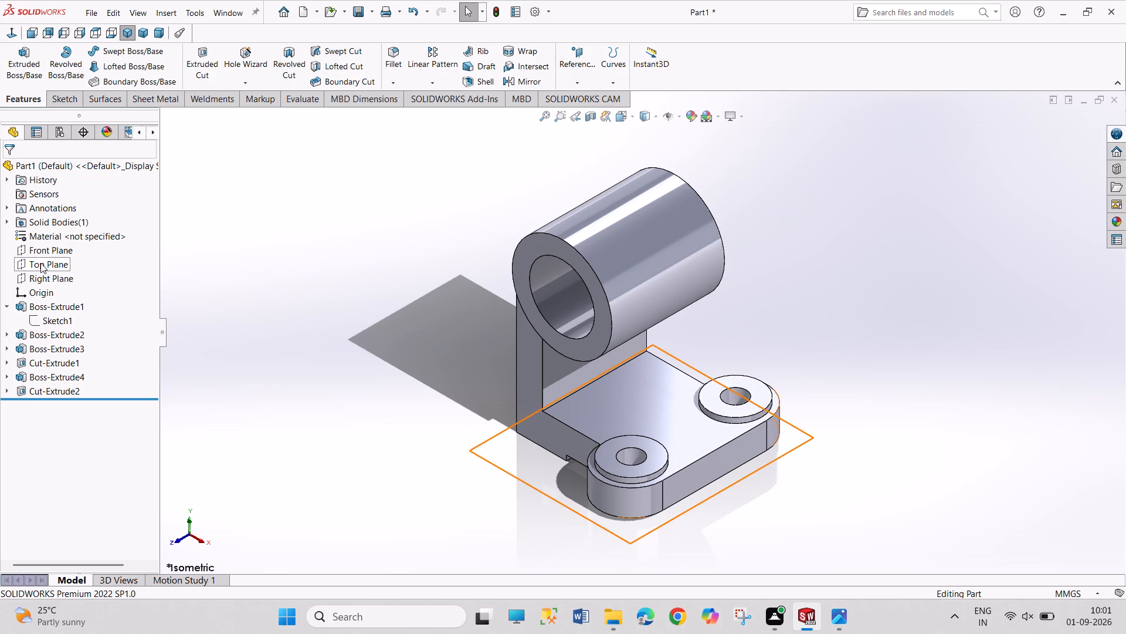
Start a sketch on the Front Plane and draw two concentric circles, about 106 mm and 160 mm in diameter, on the open side behind the upright.
click(40, 253)
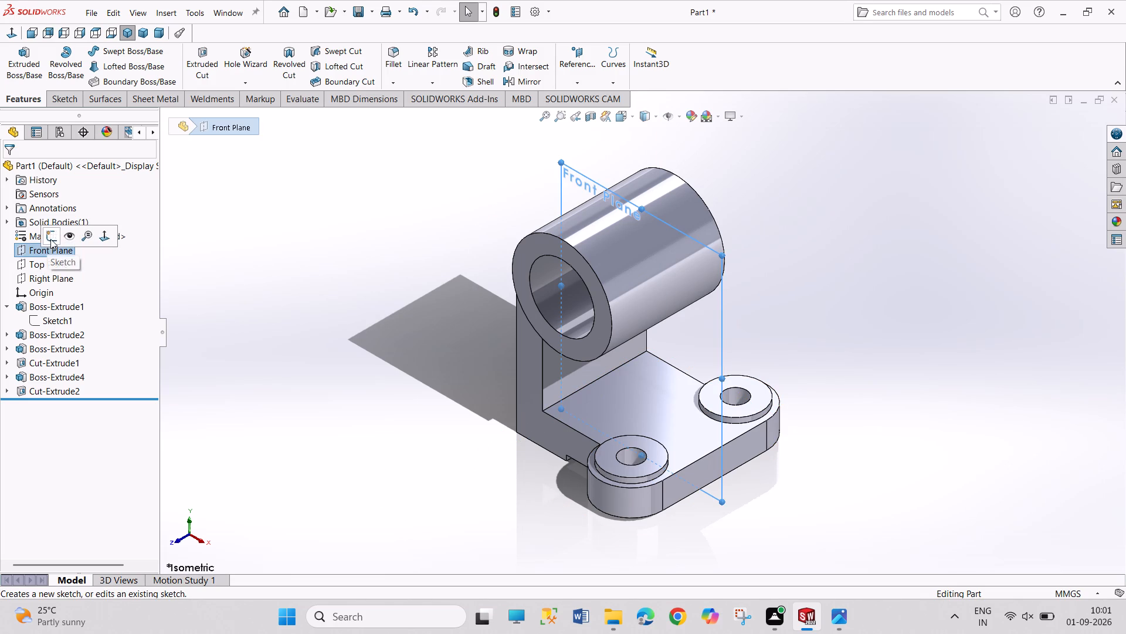
click(51, 239)
drag(408, 269, 455, 353)
drag(411, 307, 463, 406)
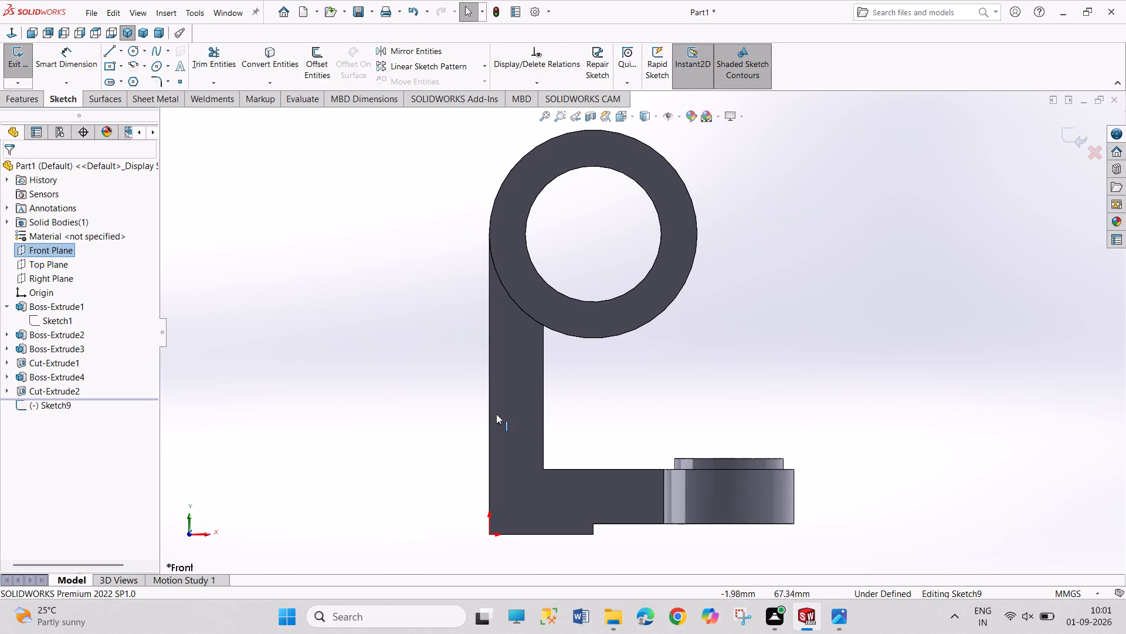
scroll(524, 387, up, 6)
scroll(696, 354, down, 1)
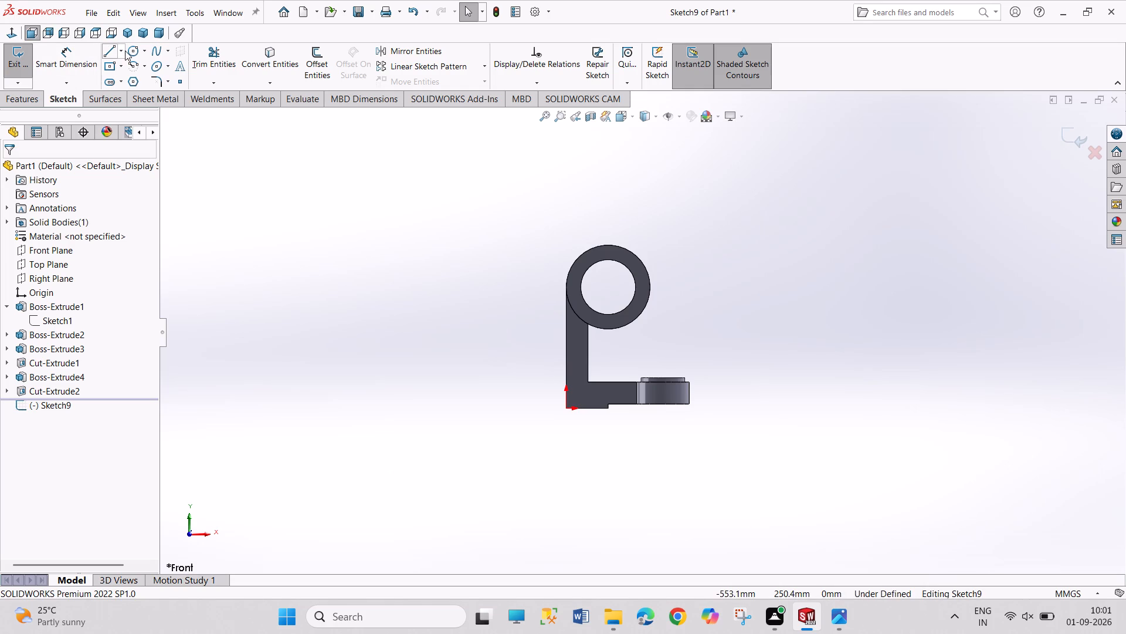
click(128, 51)
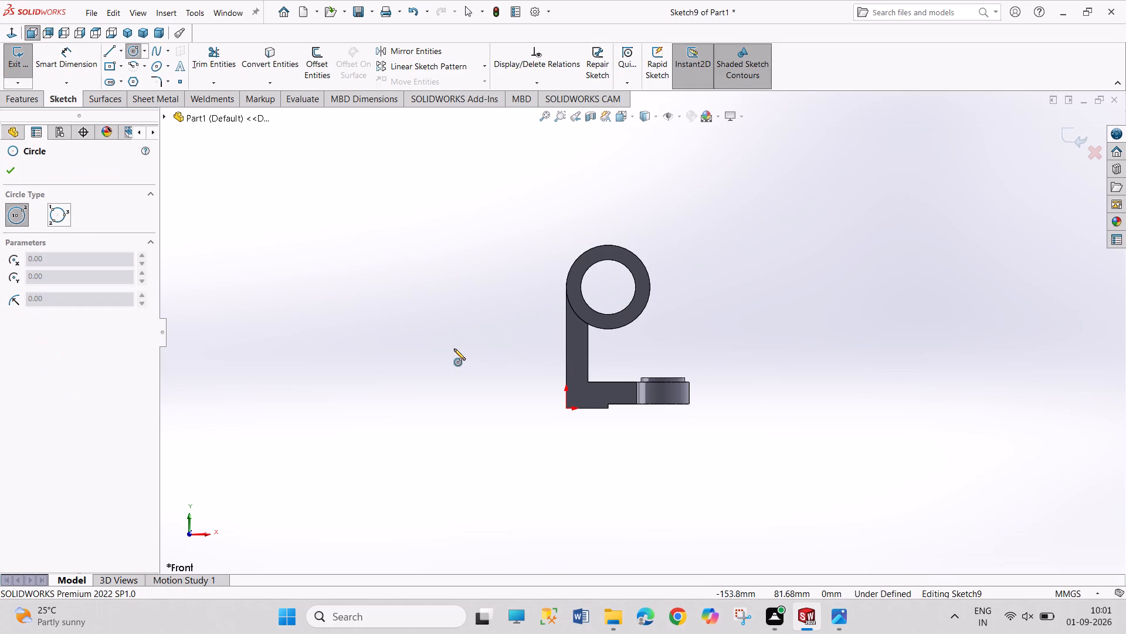
drag(454, 349, 455, 355)
click(463, 386)
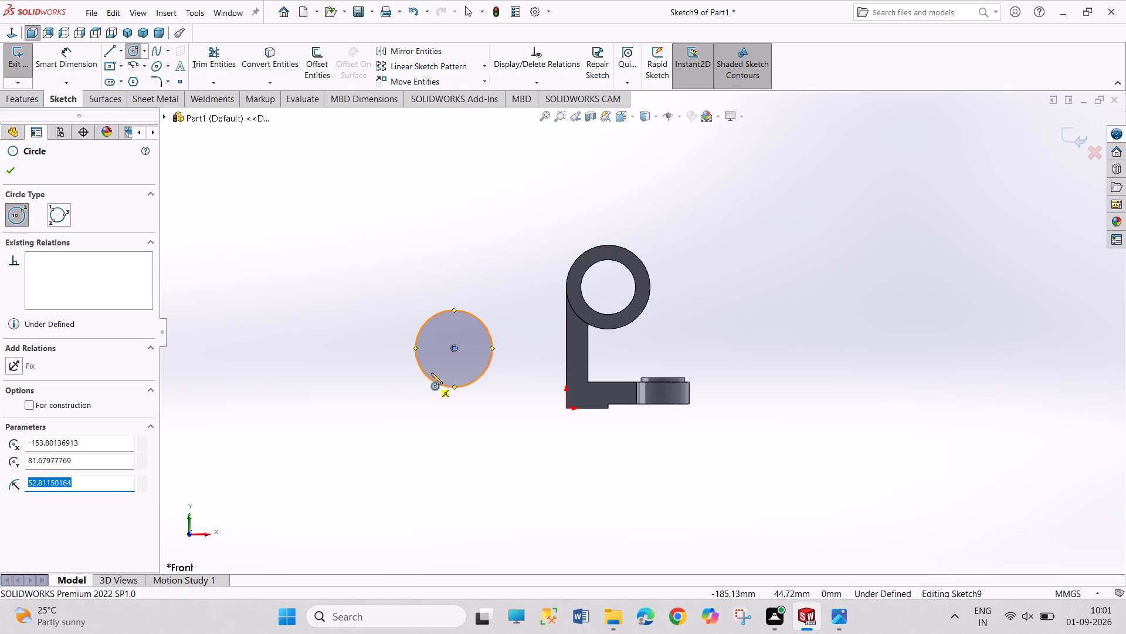
click(452, 349)
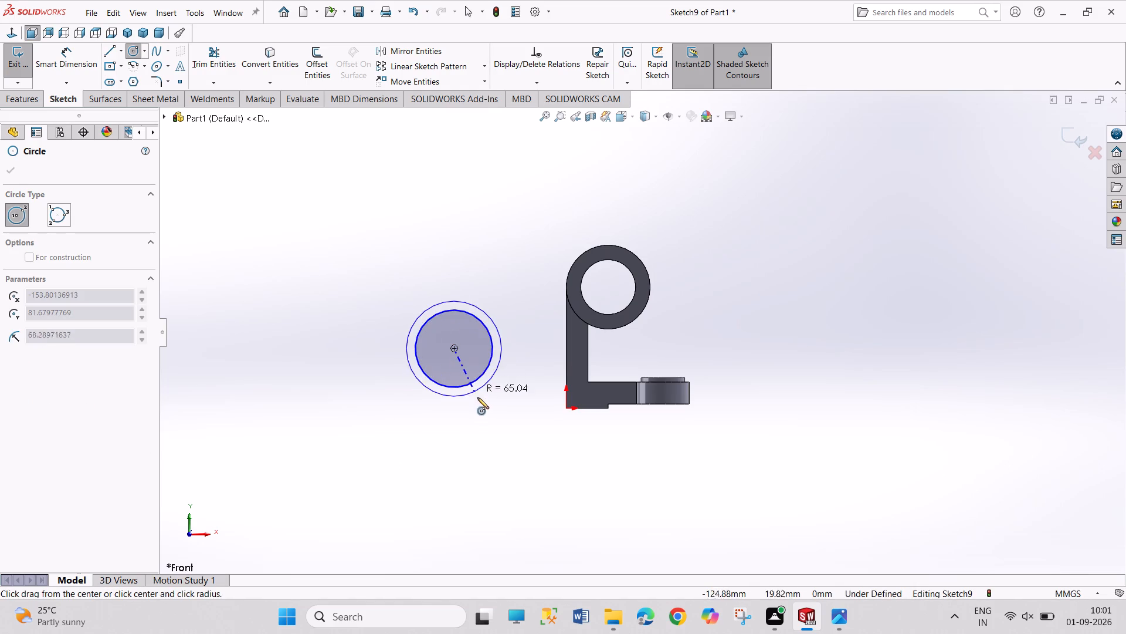
click(479, 402)
Dimension the larger concentric circle's diameter as 45 mm and the other circle's diameter as 75 mm.
right_drag(381, 437, 312, 281)
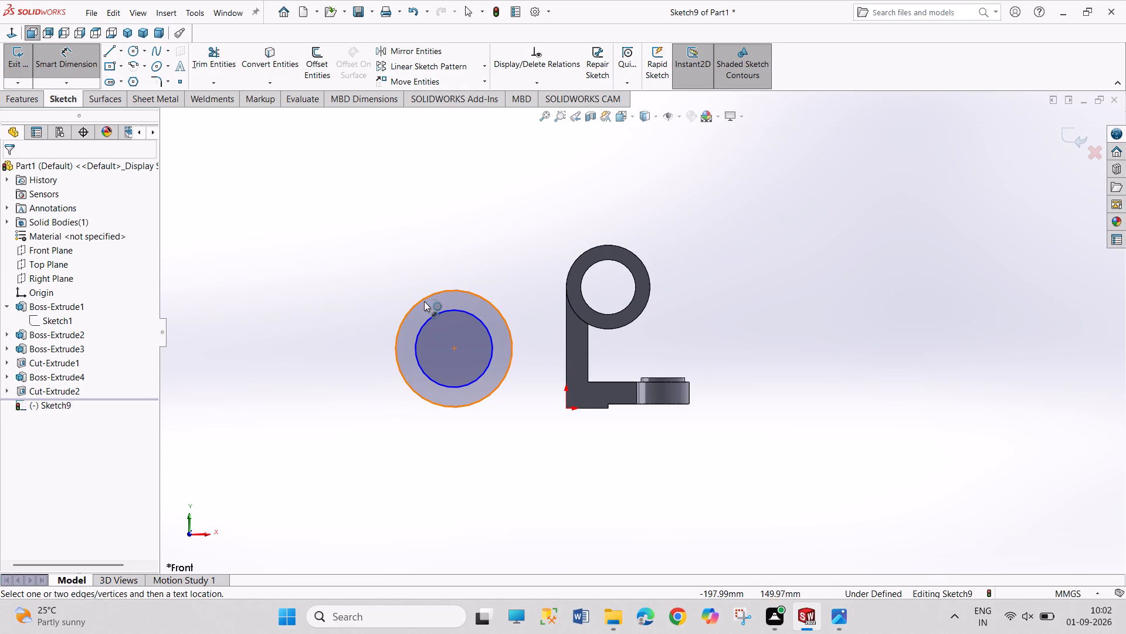
click(425, 301)
click(358, 245)
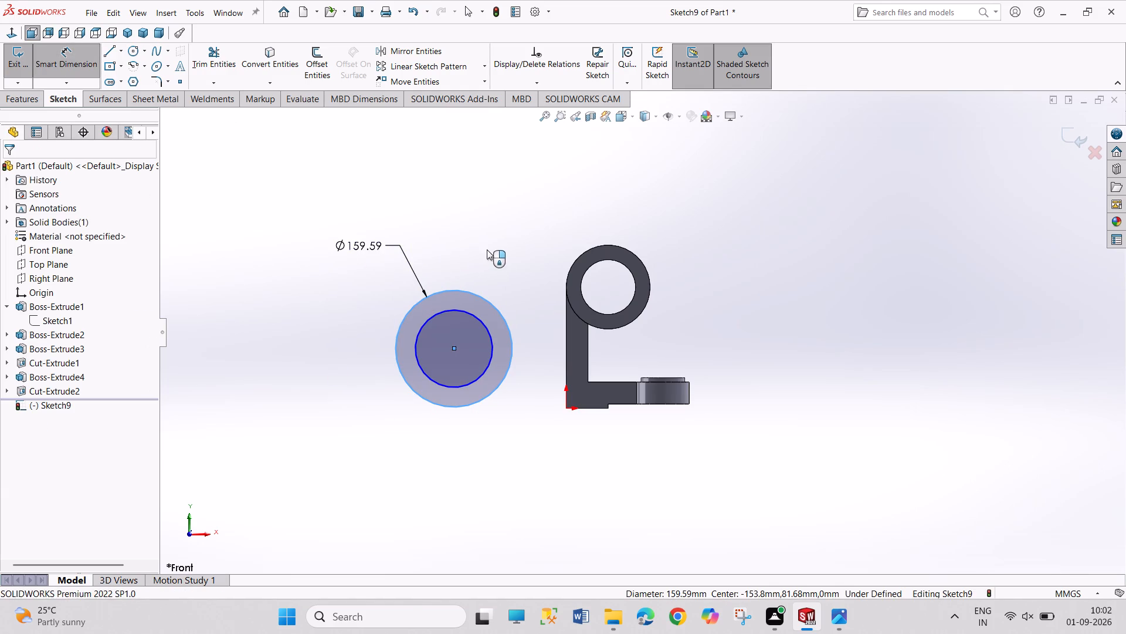
key(4)
key(5)
key(Return)
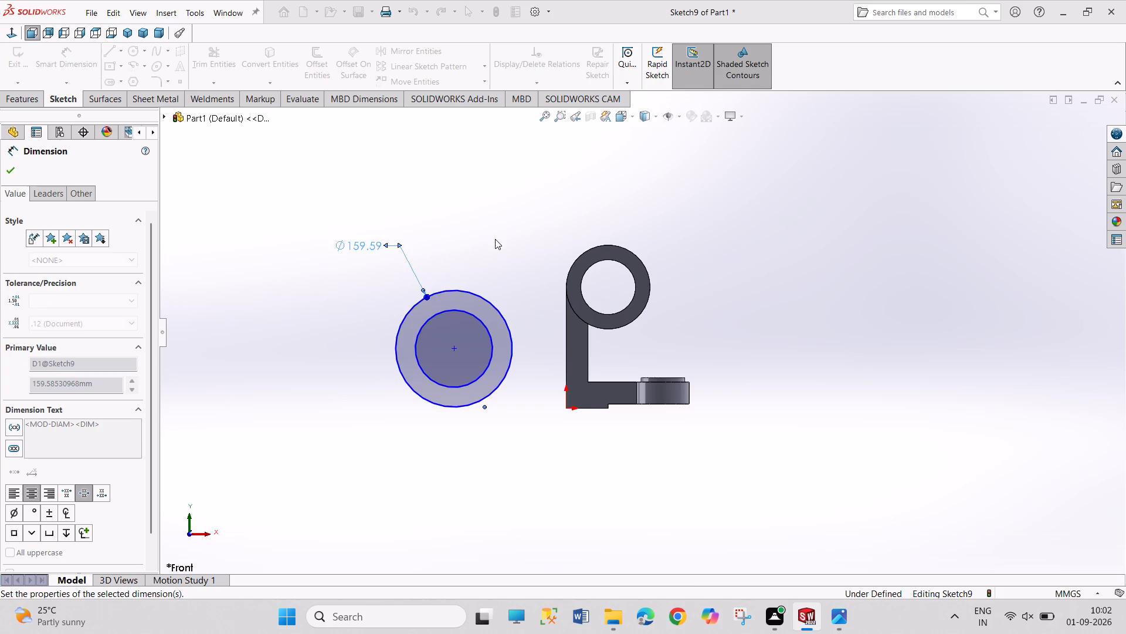
click(477, 319)
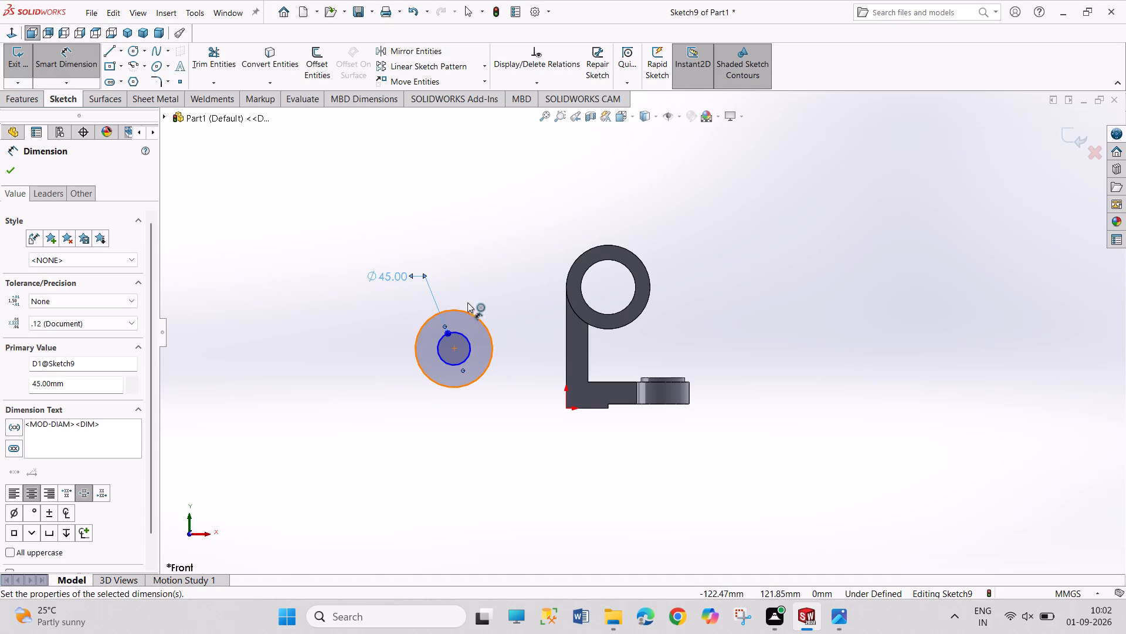
click(392, 239)
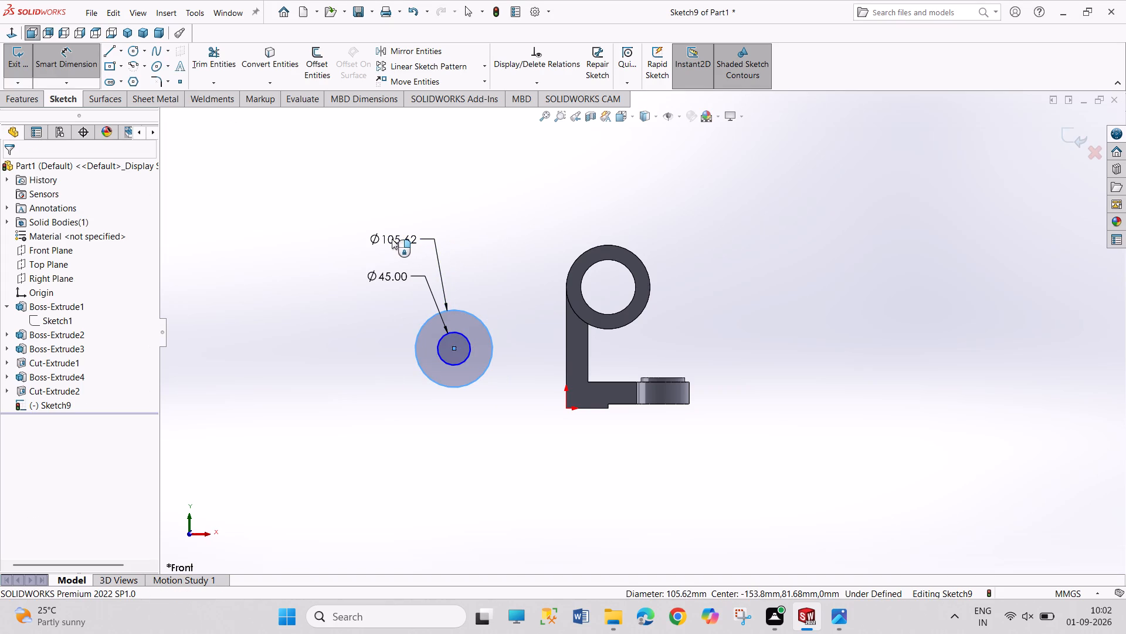
text(75)
key(Return)
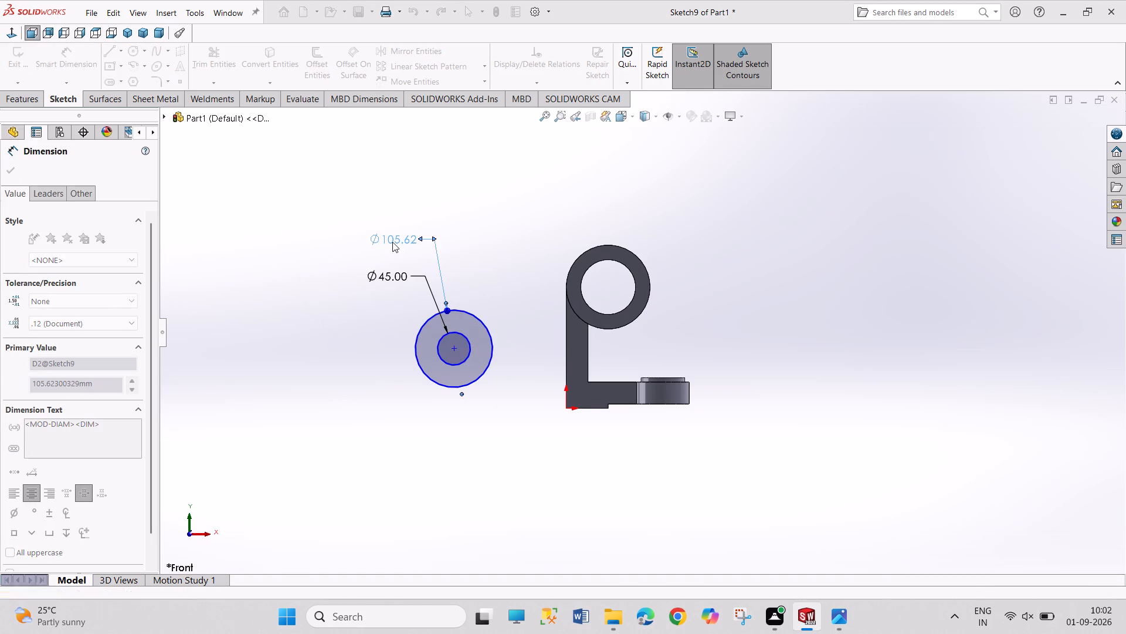
right_click(483, 242)
click(502, 276)
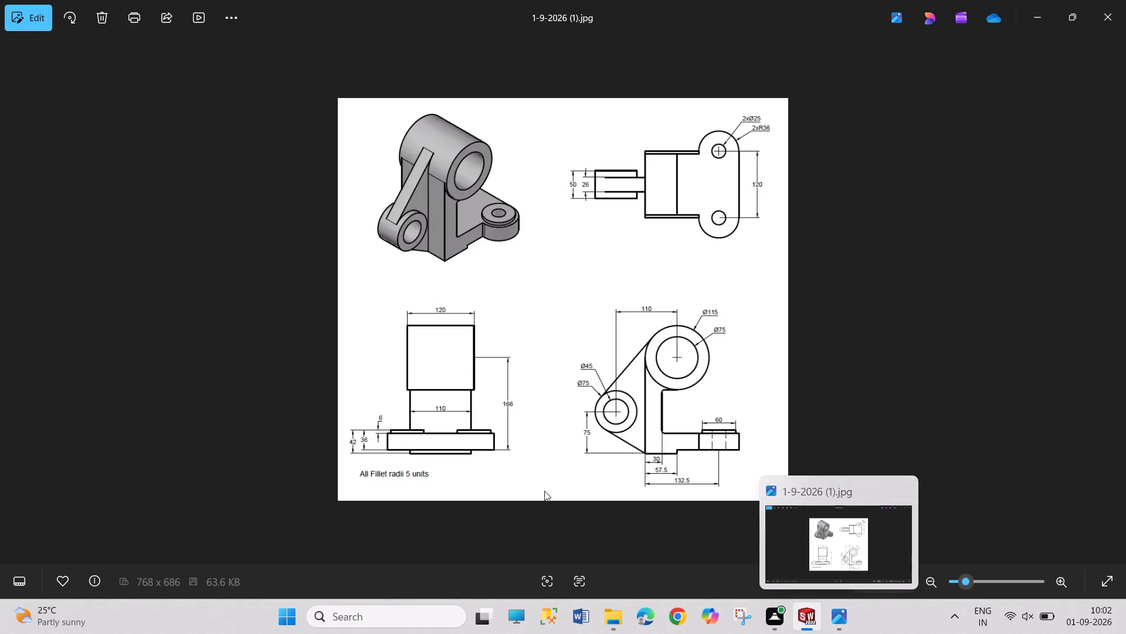
Dimension the circles' shared centre 75 mm vertically above the bottom edge of the base.
right_drag(502, 498, 490, 377)
click(598, 409)
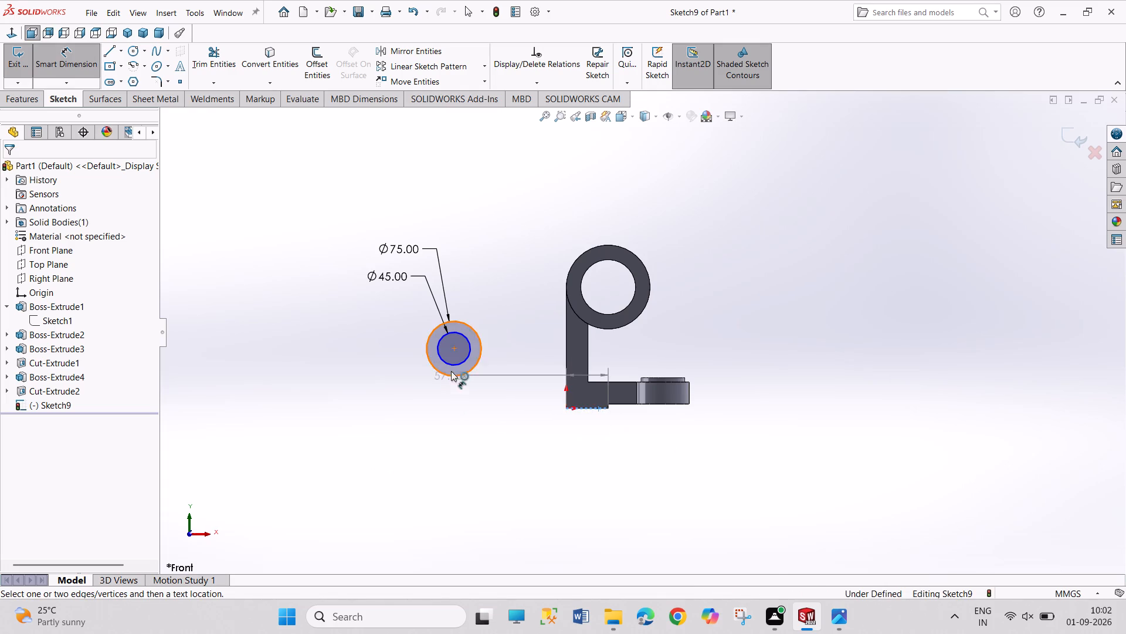
click(454, 349)
click(377, 372)
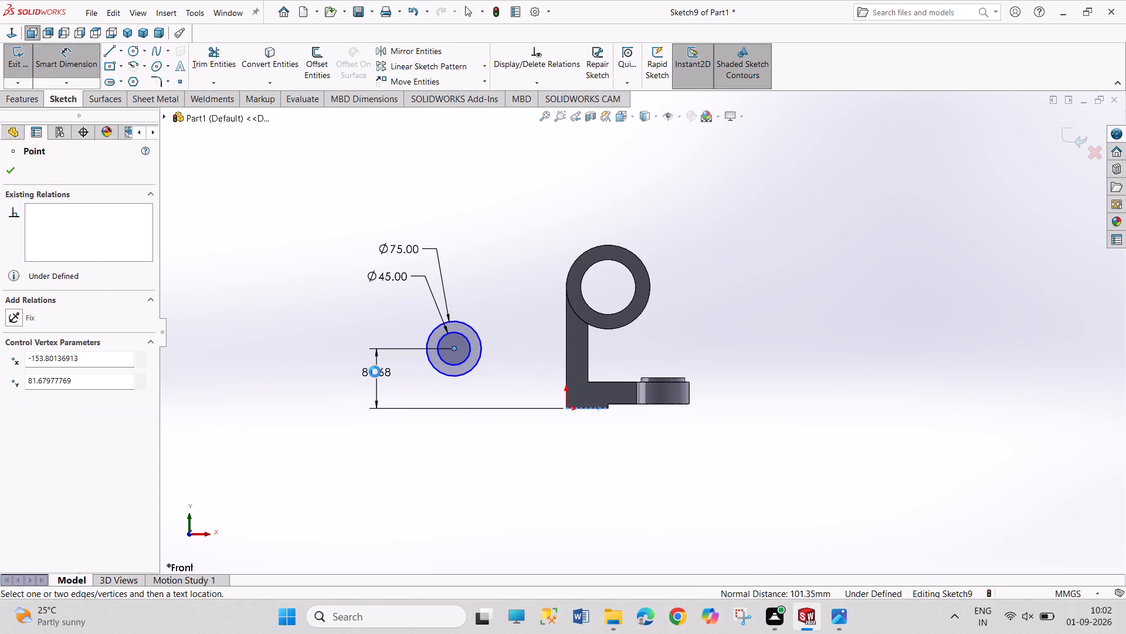
text(75)
key(Return)
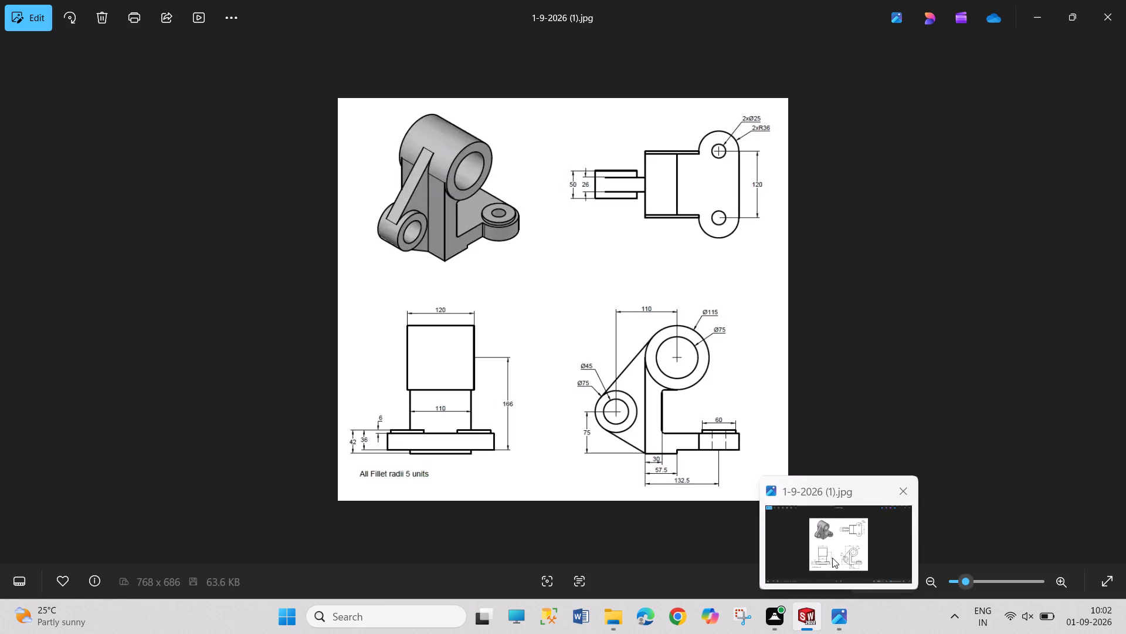
right_click(547, 535)
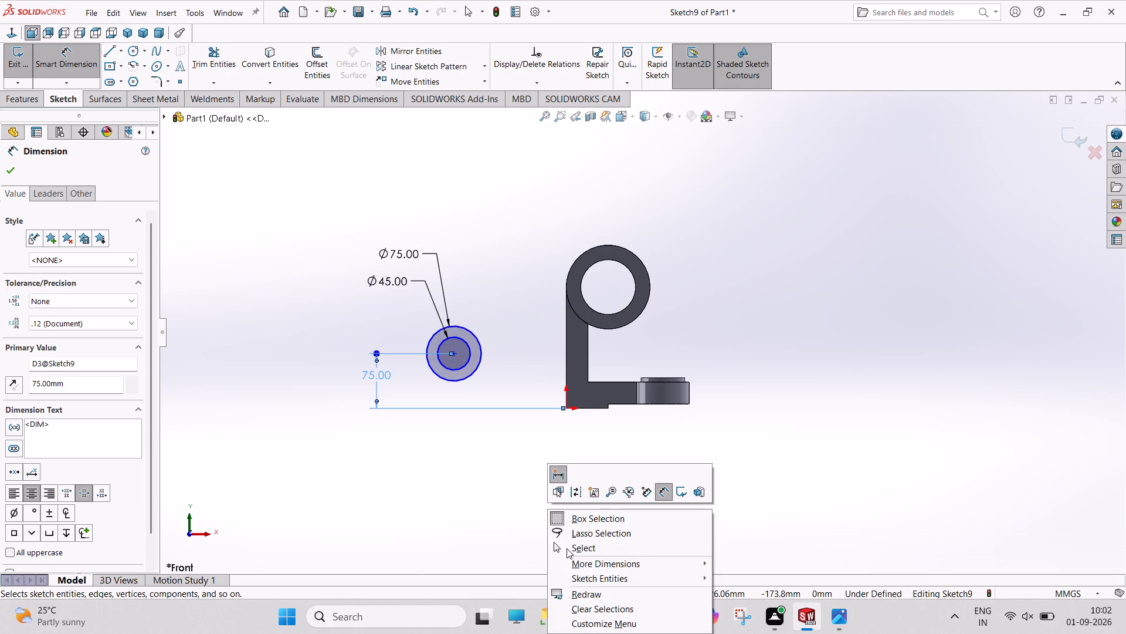
click(571, 551)
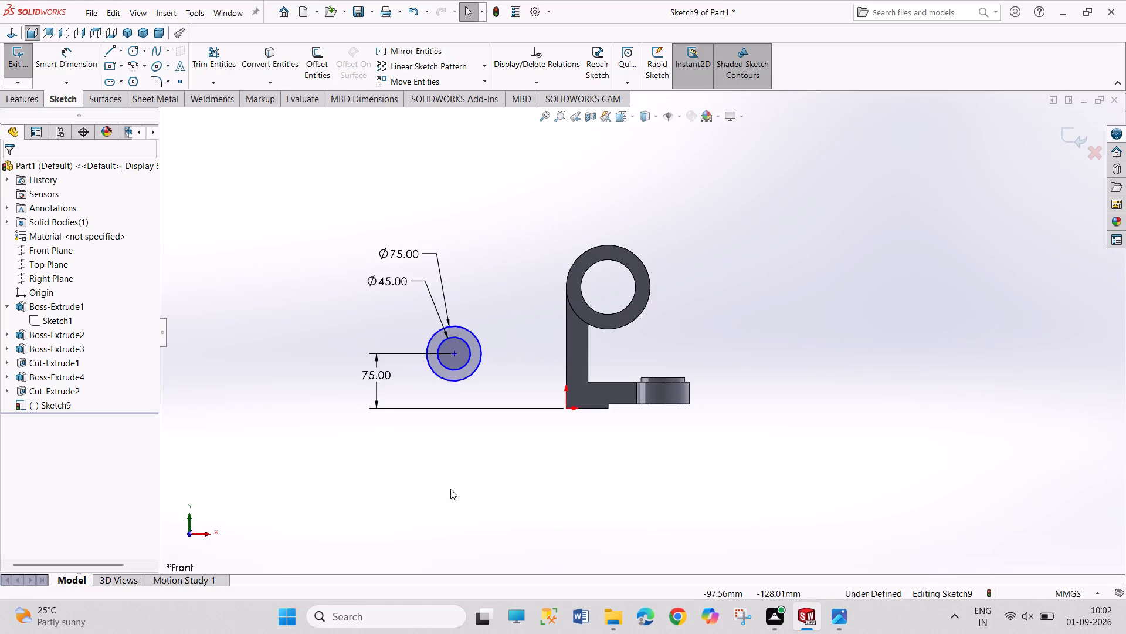
Shift the concentric circles horizontally by their shared centre, slightly closer to the upright.
drag(480, 359, 480, 358)
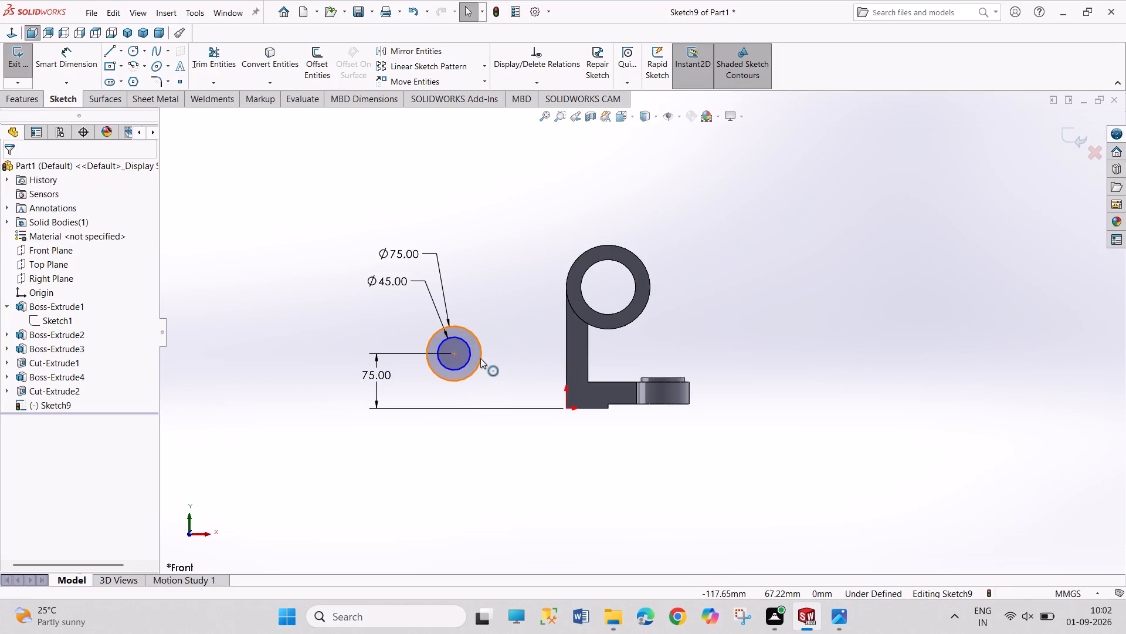
drag(480, 358, 549, 362)
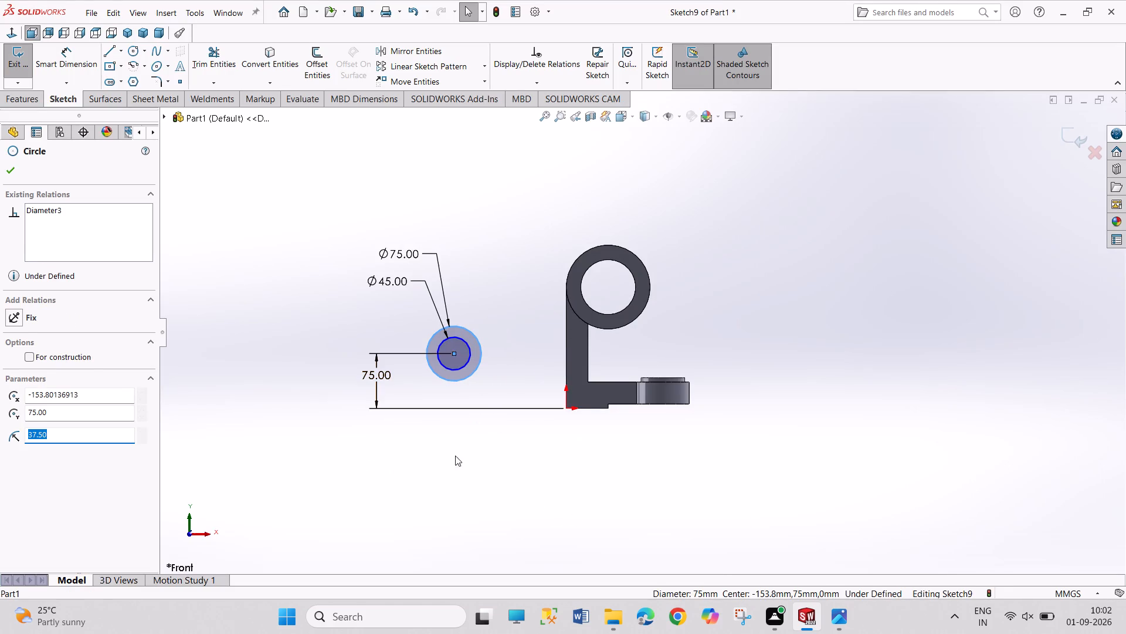
drag(450, 450, 498, 529)
drag(450, 454, 508, 525)
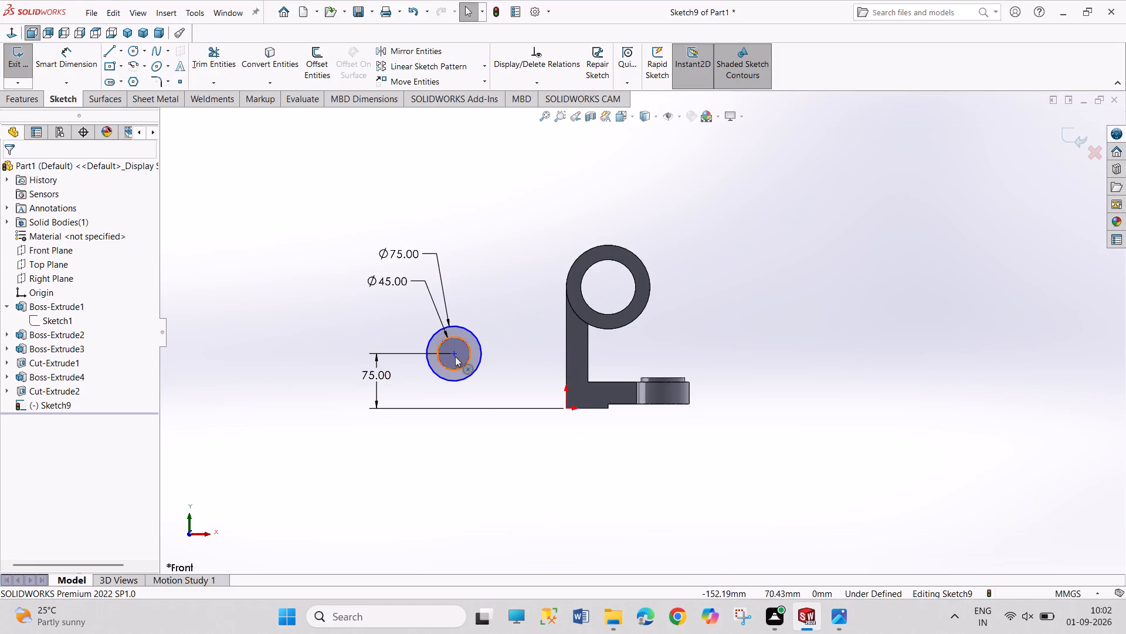
drag(455, 355, 479, 317)
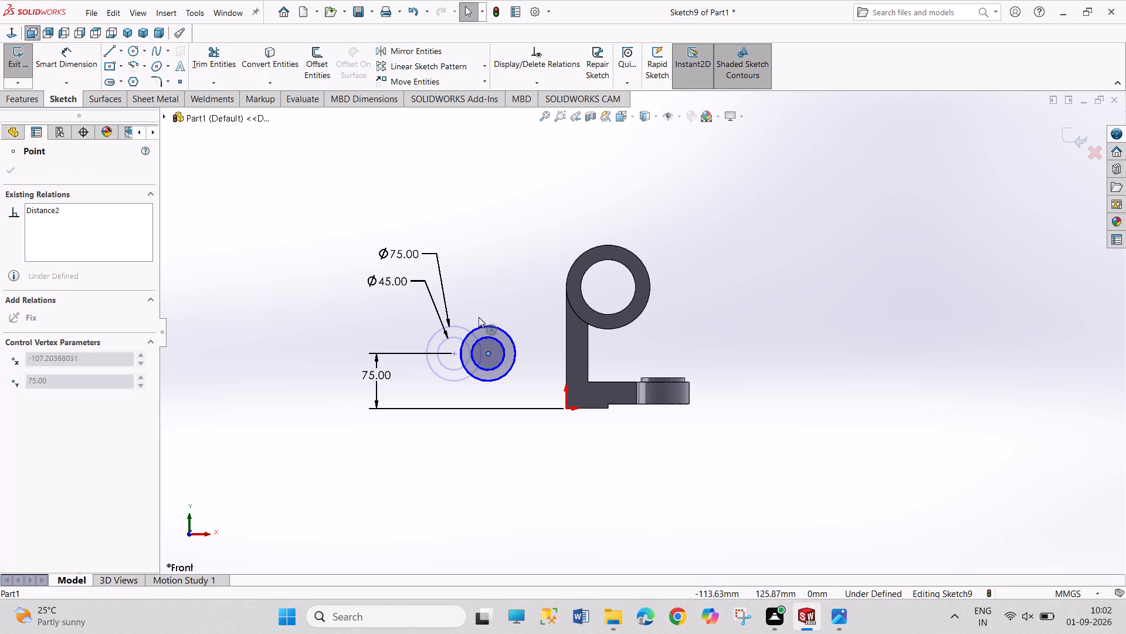
drag(479, 317, 457, 318)
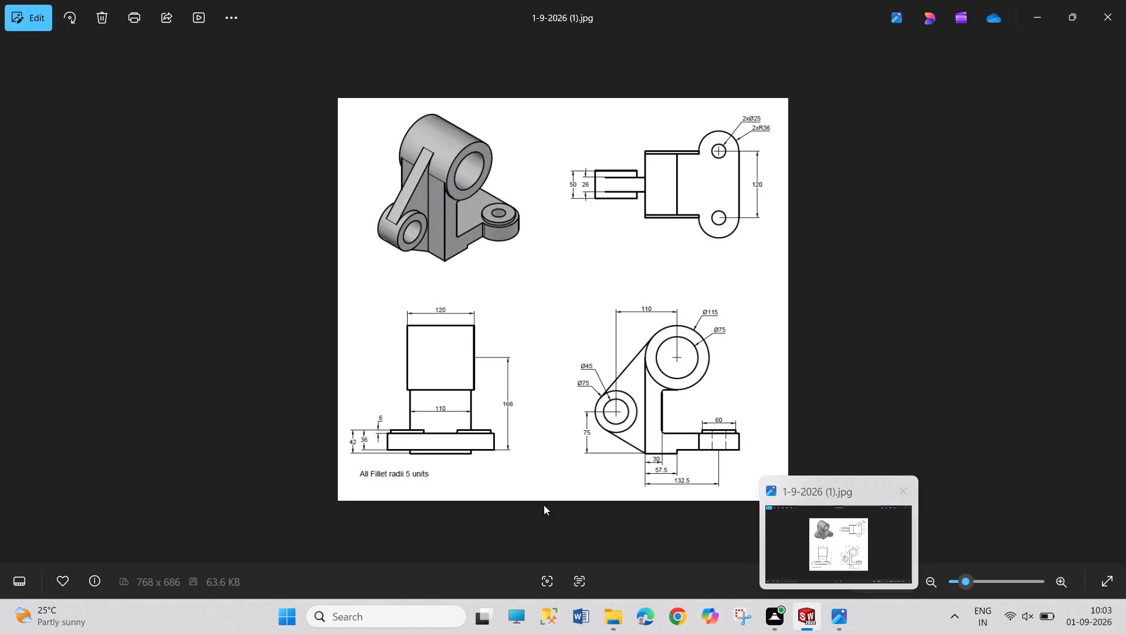
Sketch a line about 163 mm long from the origin at the upright's bottom corner to the underside of the 75 mm circle.
click(116, 54)
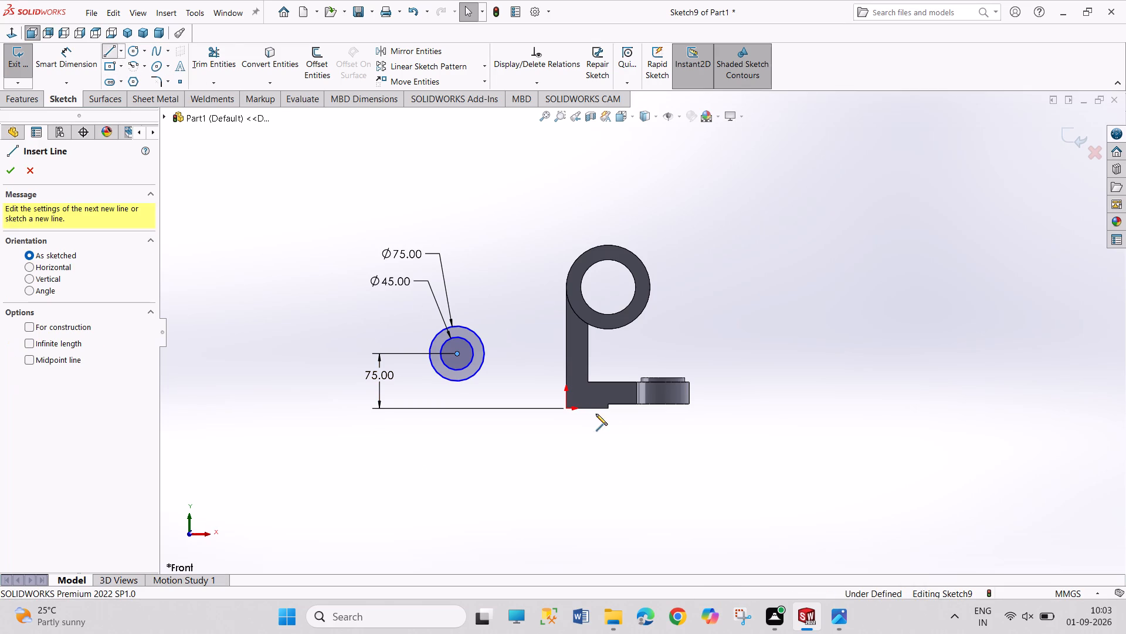
click(568, 407)
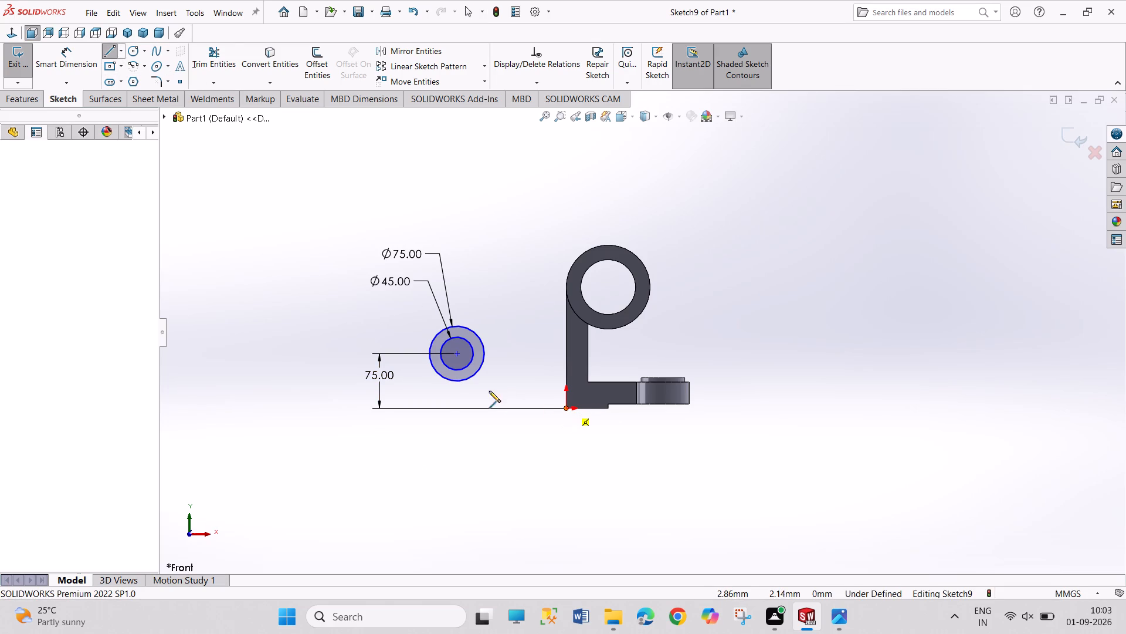
click(447, 381)
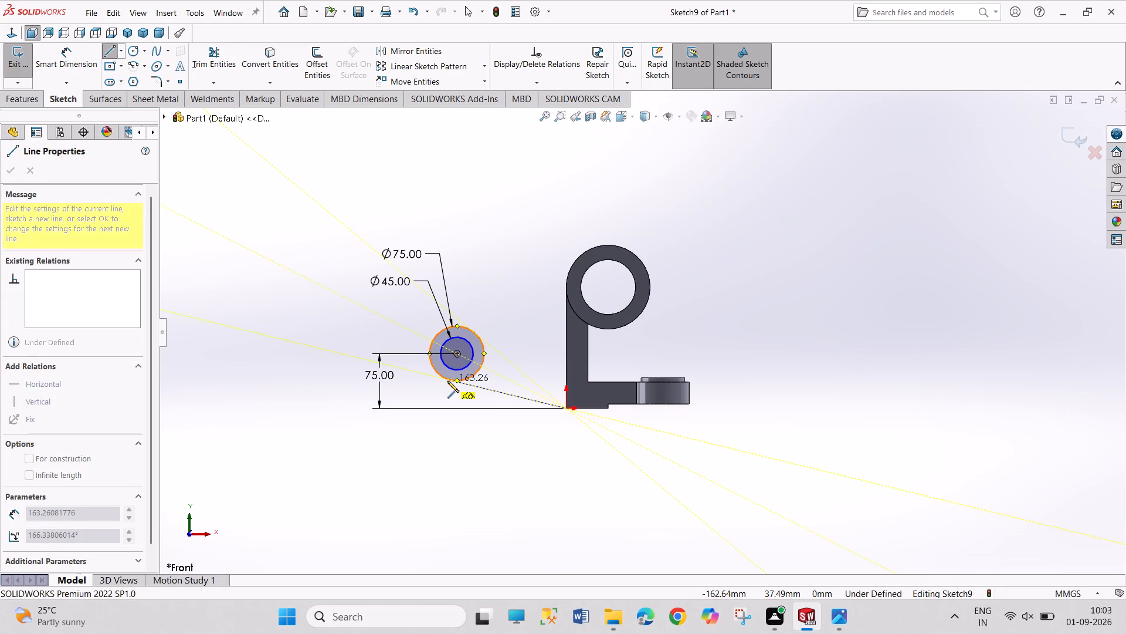
right_click(463, 458)
click(481, 467)
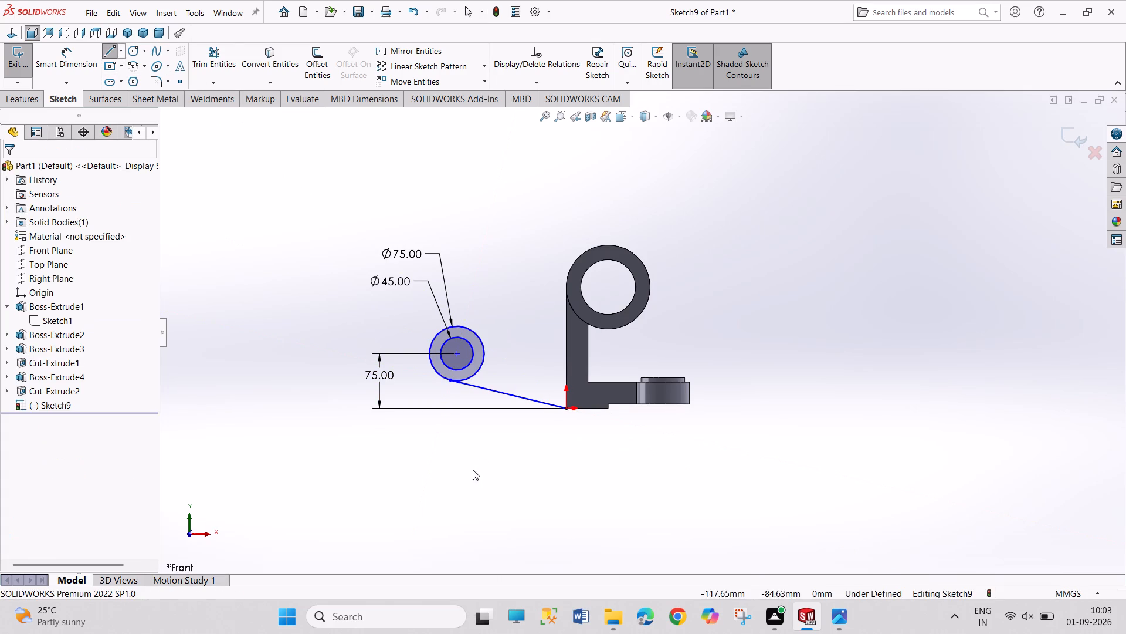
Sketch a line about 206 mm long from the large cylinder's outer edge down to the top of the 75 mm circle.
click(110, 49)
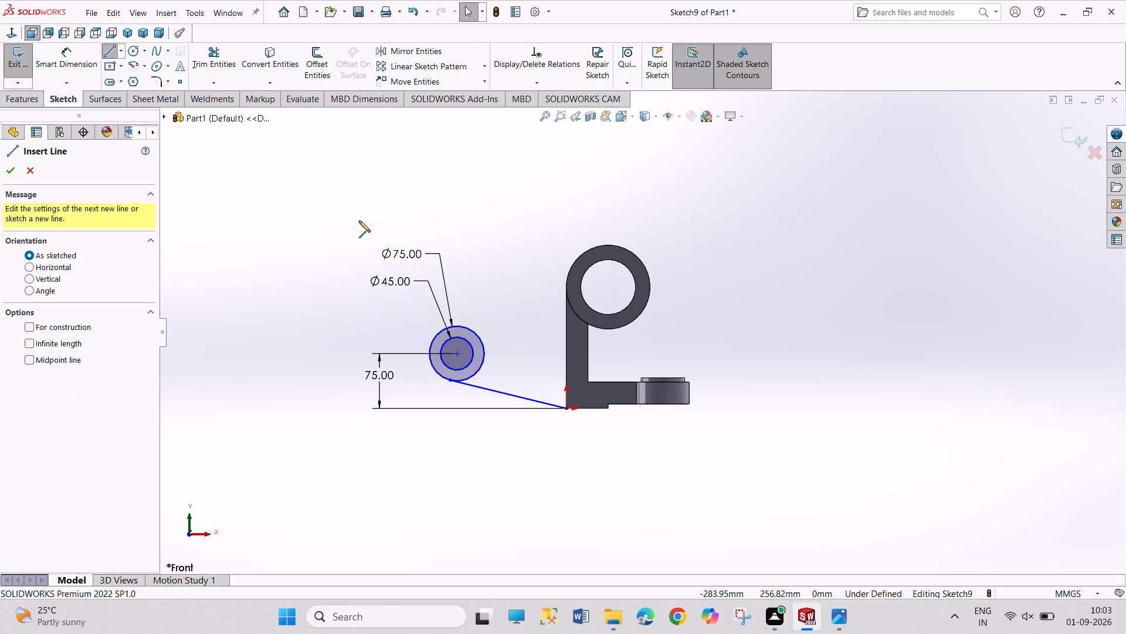
click(584, 254)
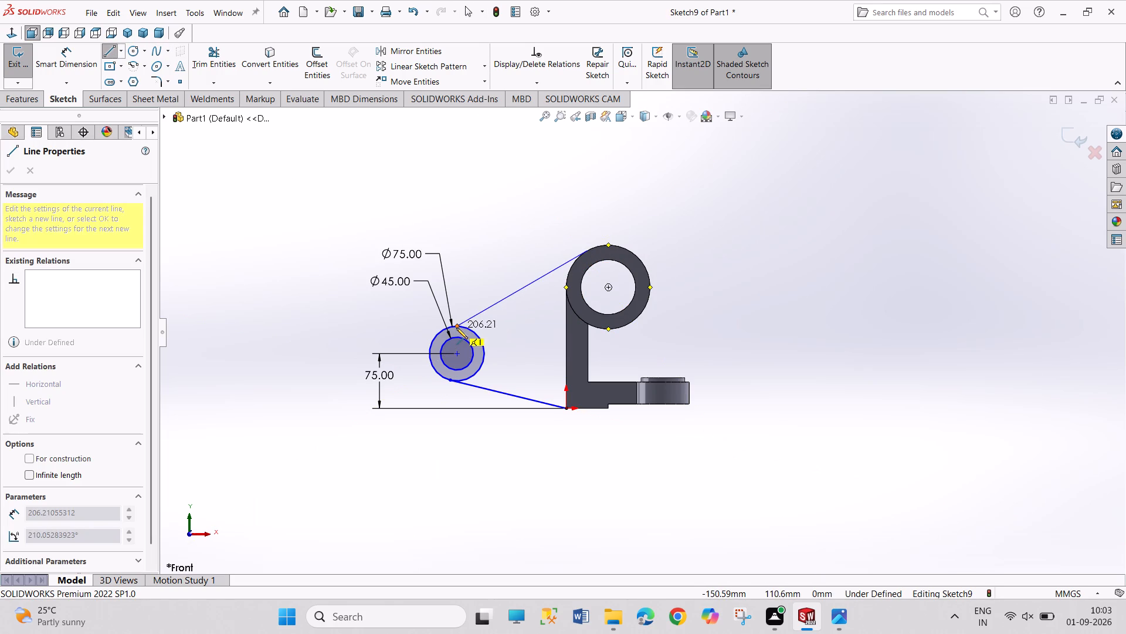
click(456, 328)
right_click(506, 331)
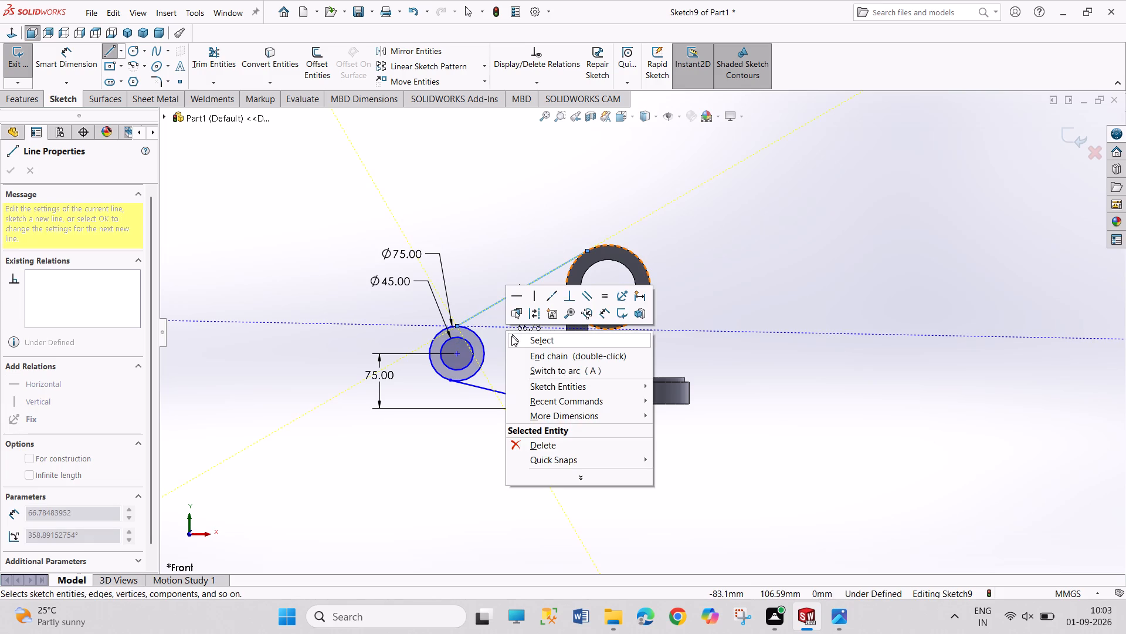
click(511, 336)
Make the upper line's endpoint coincident with the large cylinder's outer edge.
click(589, 249)
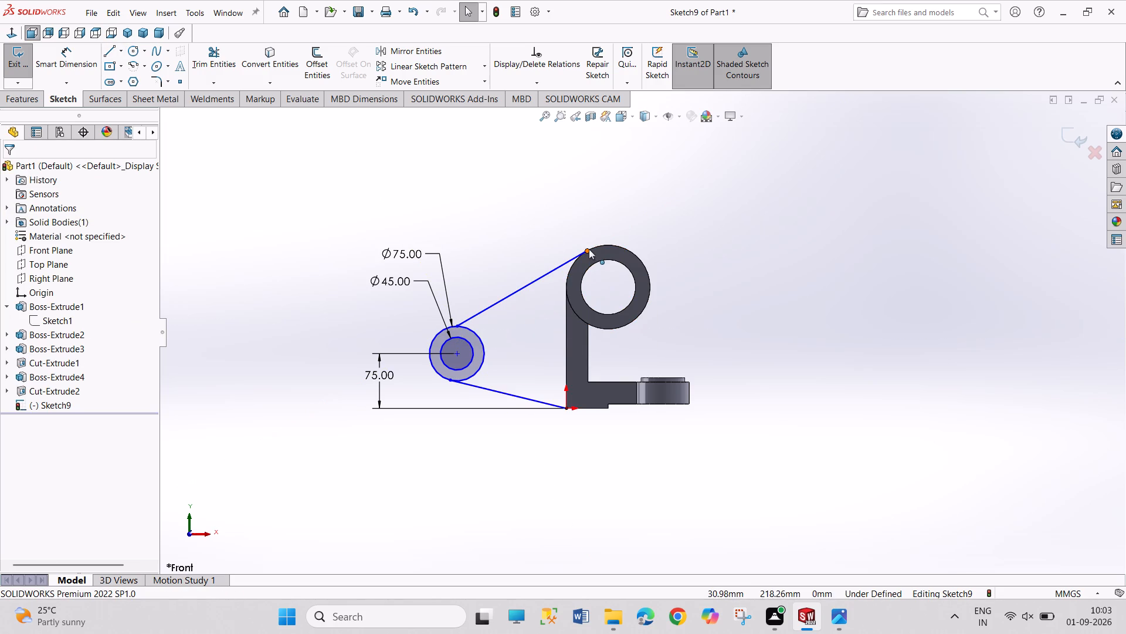
ctrl+click(604, 247)
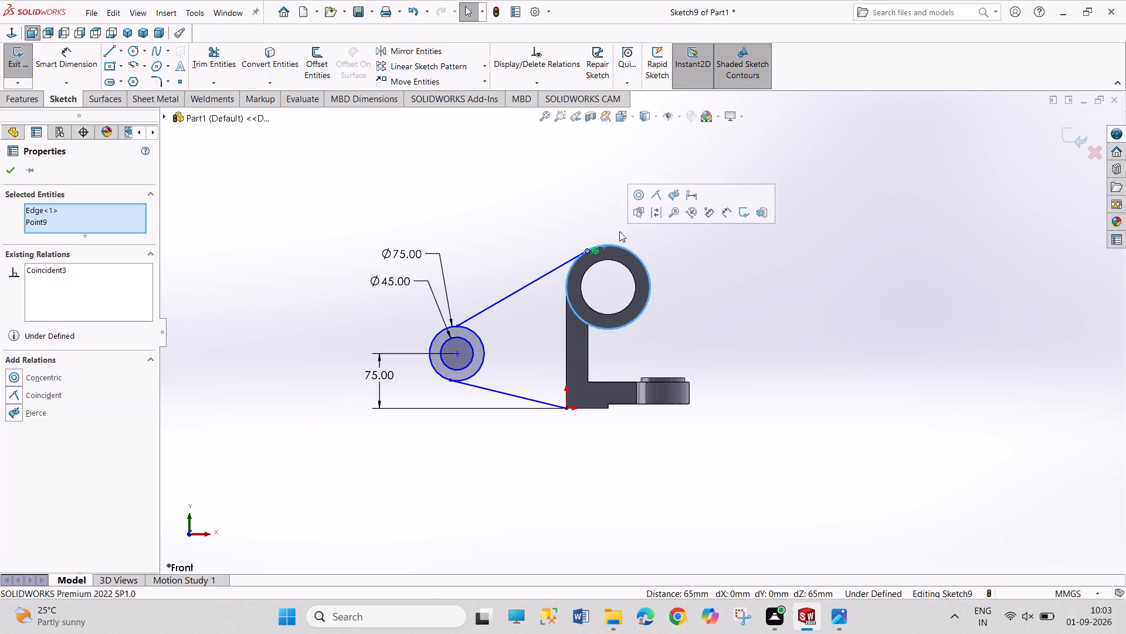
click(654, 191)
drag(670, 258, 697, 335)
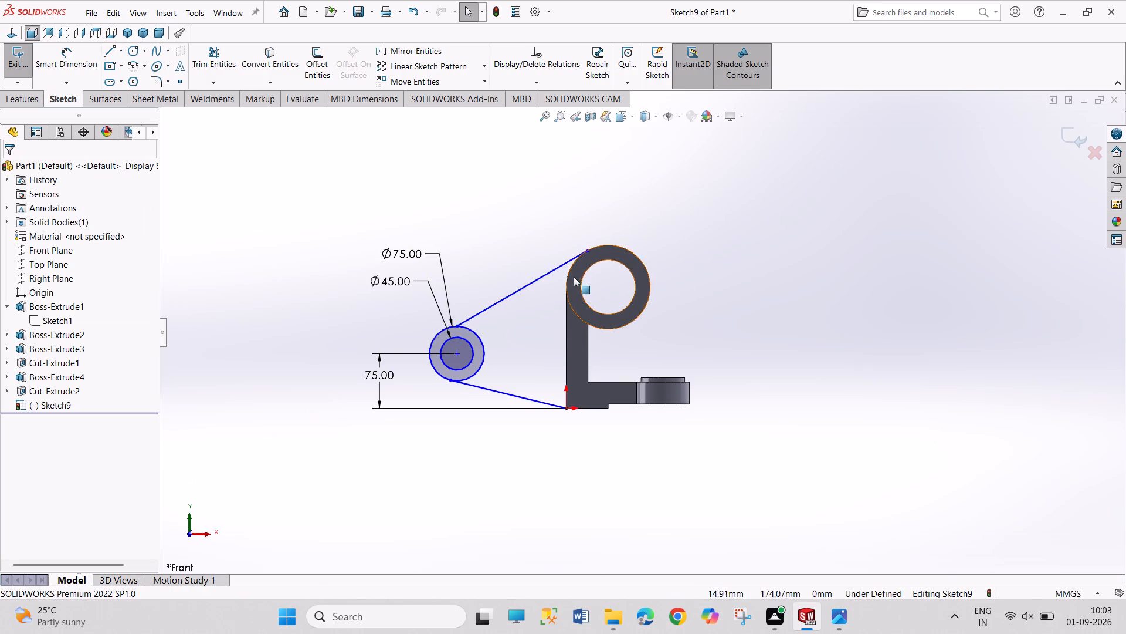
Convert the large cylinder's outer circular edge and the upright's vertical back edge into sketch entities.
click(568, 275)
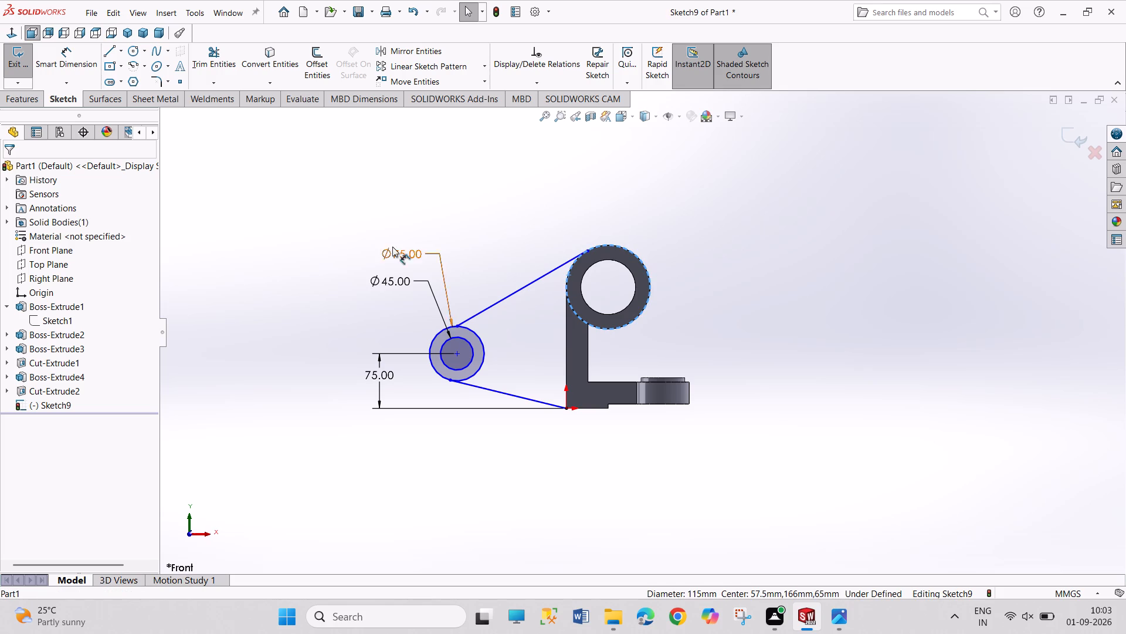
click(272, 59)
click(801, 313)
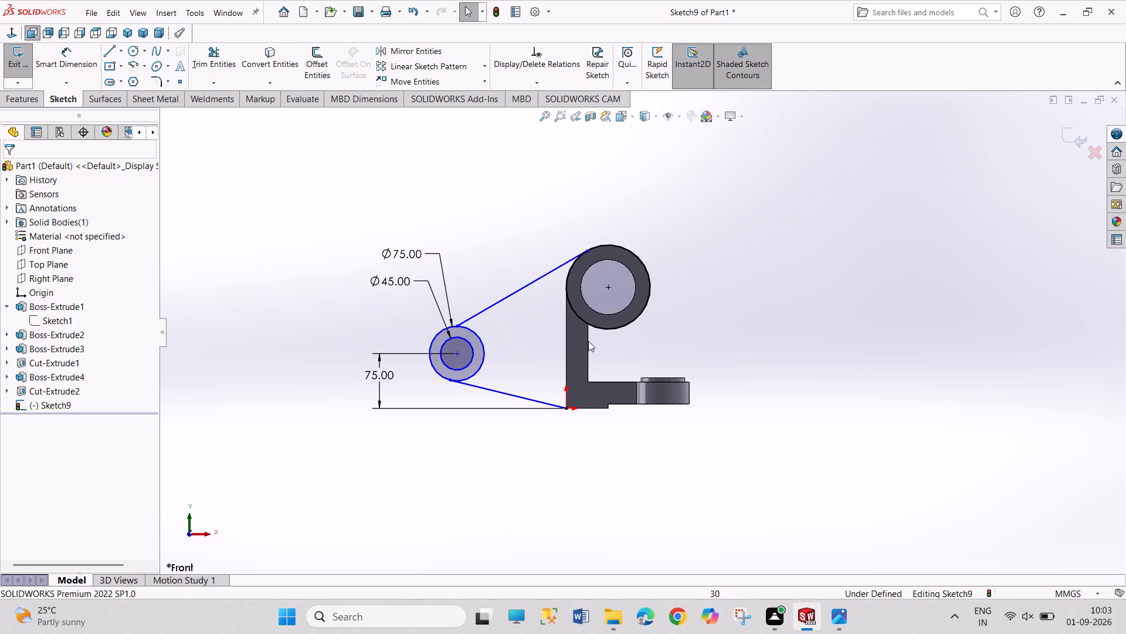
click(567, 338)
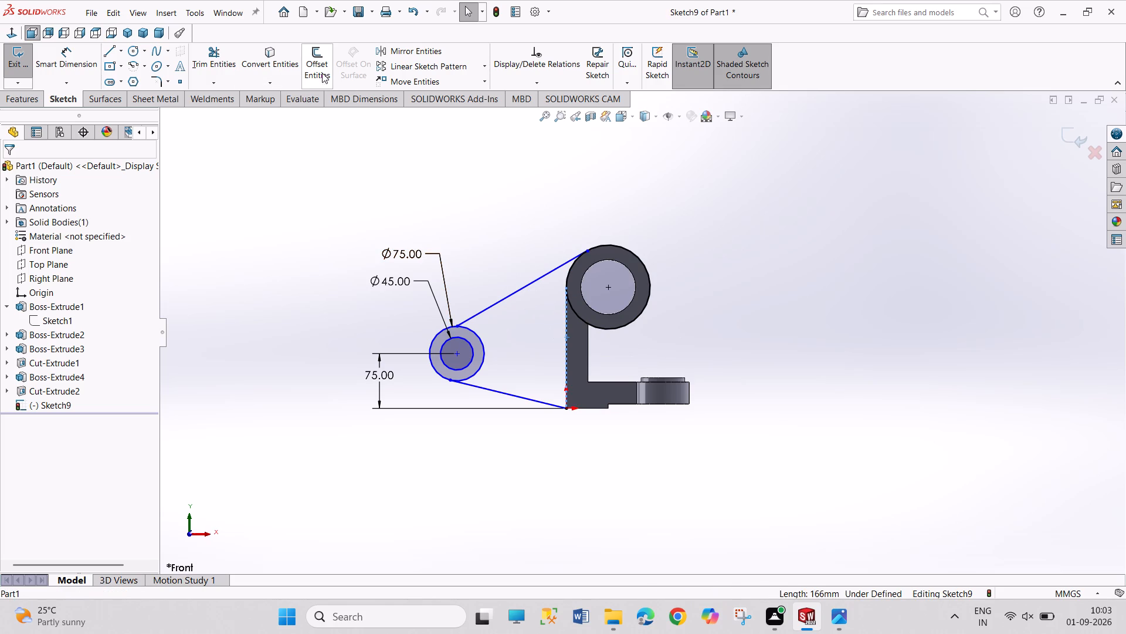
click(276, 54)
click(816, 254)
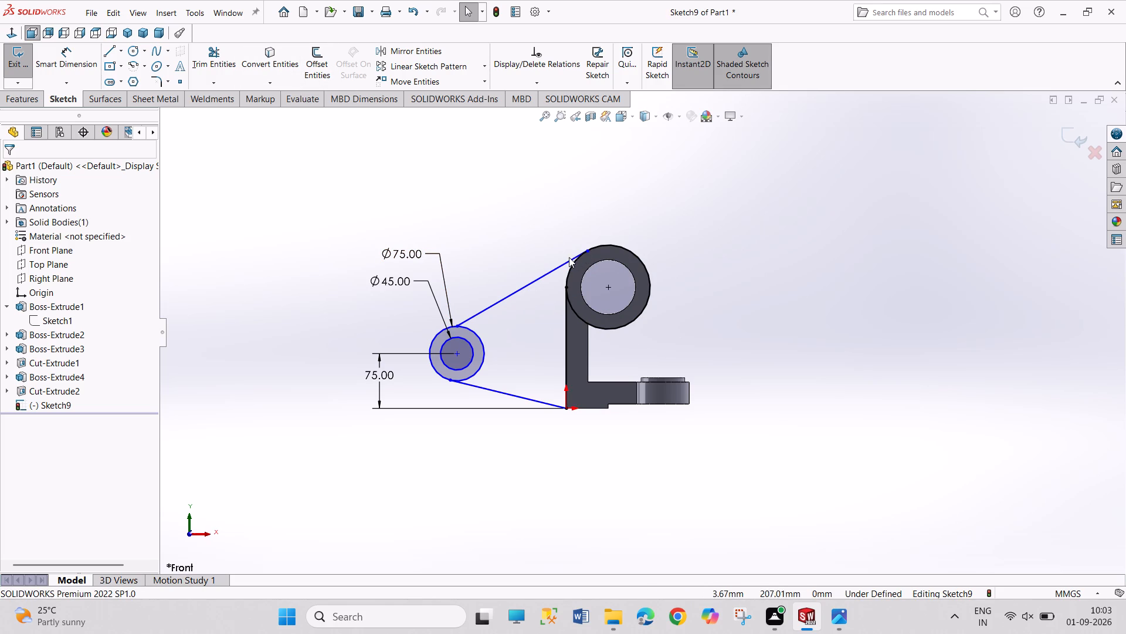
Make the upper sloping line tangent to the converted outer circle of the large cylinder.
click(571, 260)
ctrl+click(606, 245)
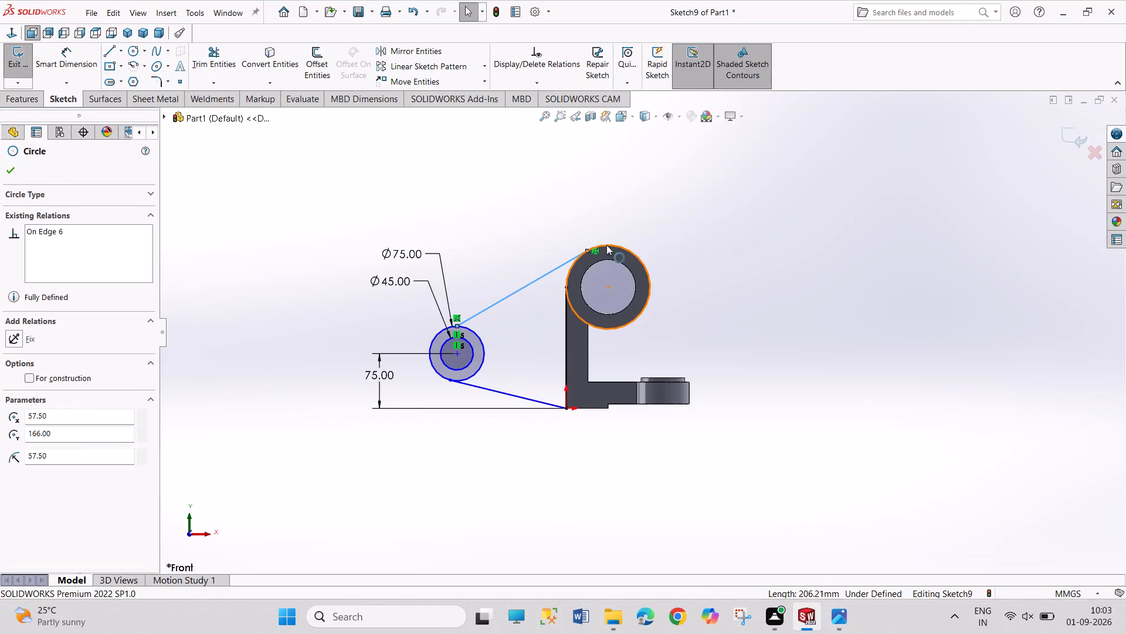
drag(646, 190, 649, 197)
drag(689, 295, 720, 365)
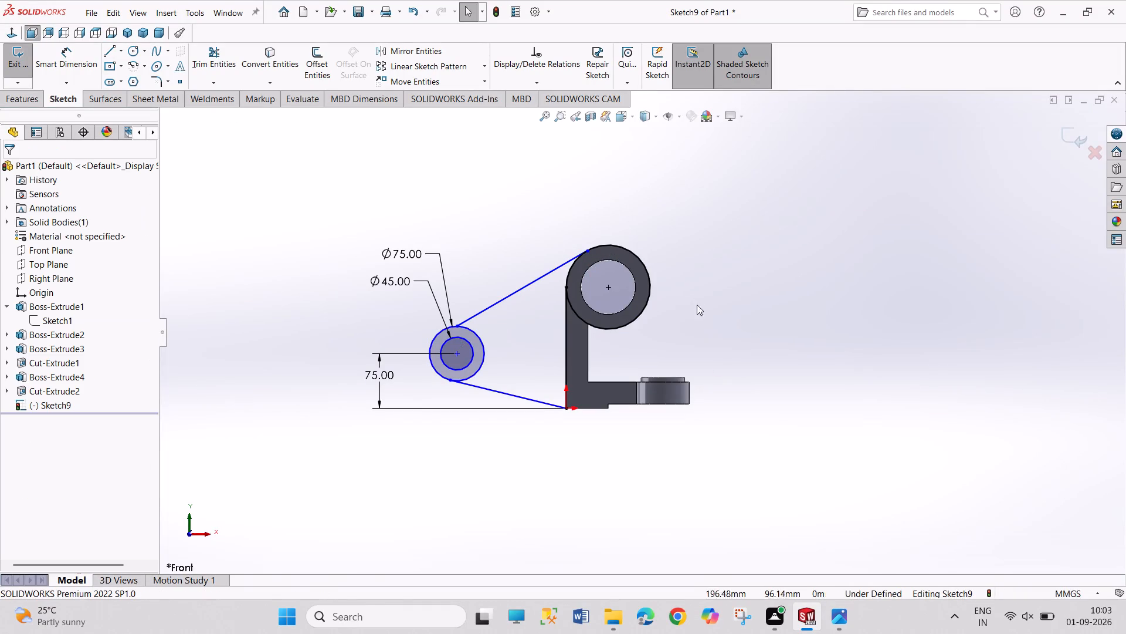
Make the upper line's lower endpoint coincident with the 75 mm circle.
click(458, 325)
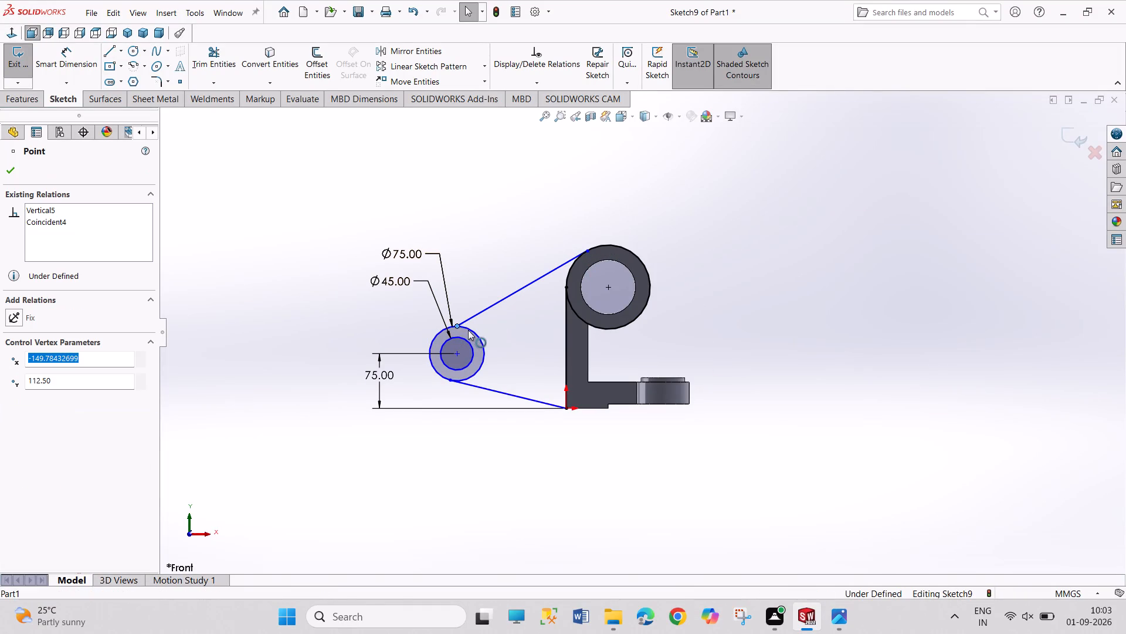
ctrl+click(470, 331)
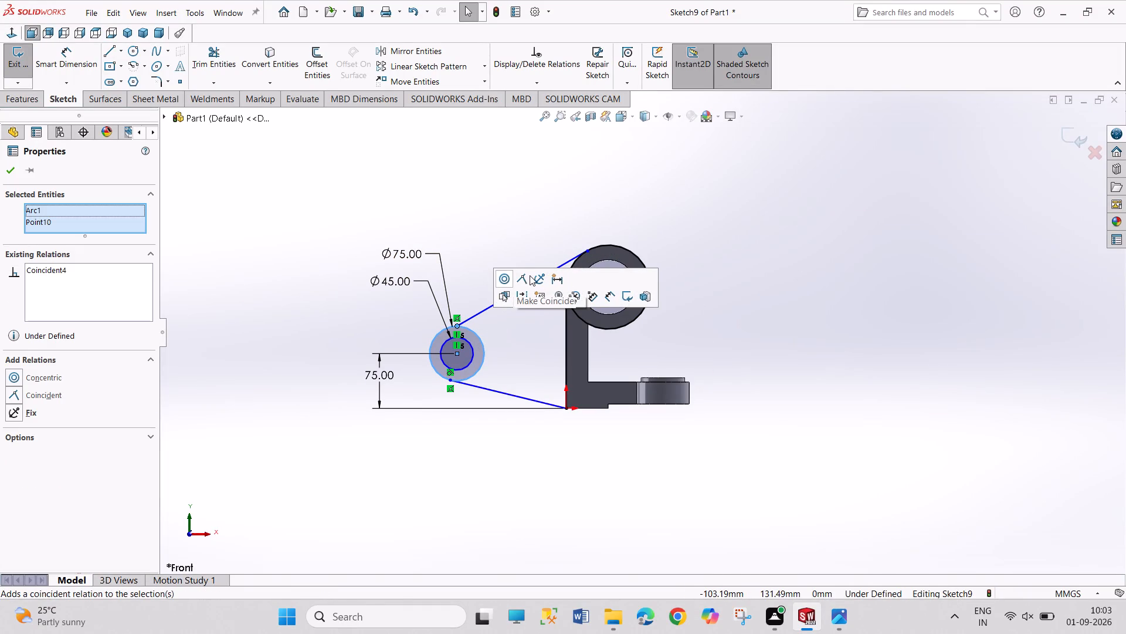
click(523, 278)
click(511, 374)
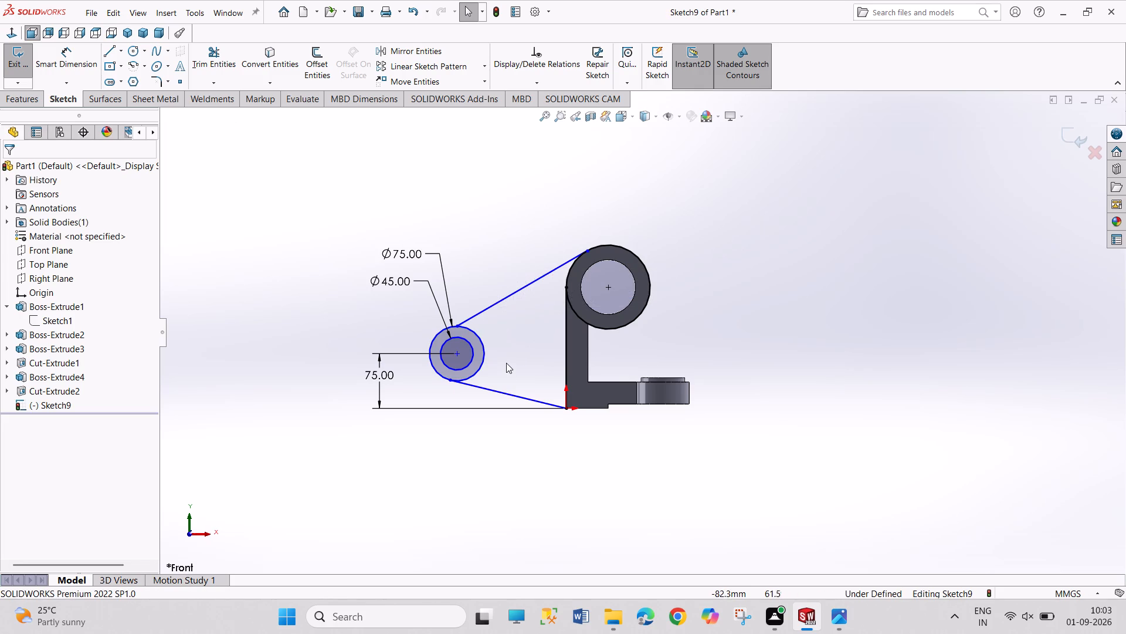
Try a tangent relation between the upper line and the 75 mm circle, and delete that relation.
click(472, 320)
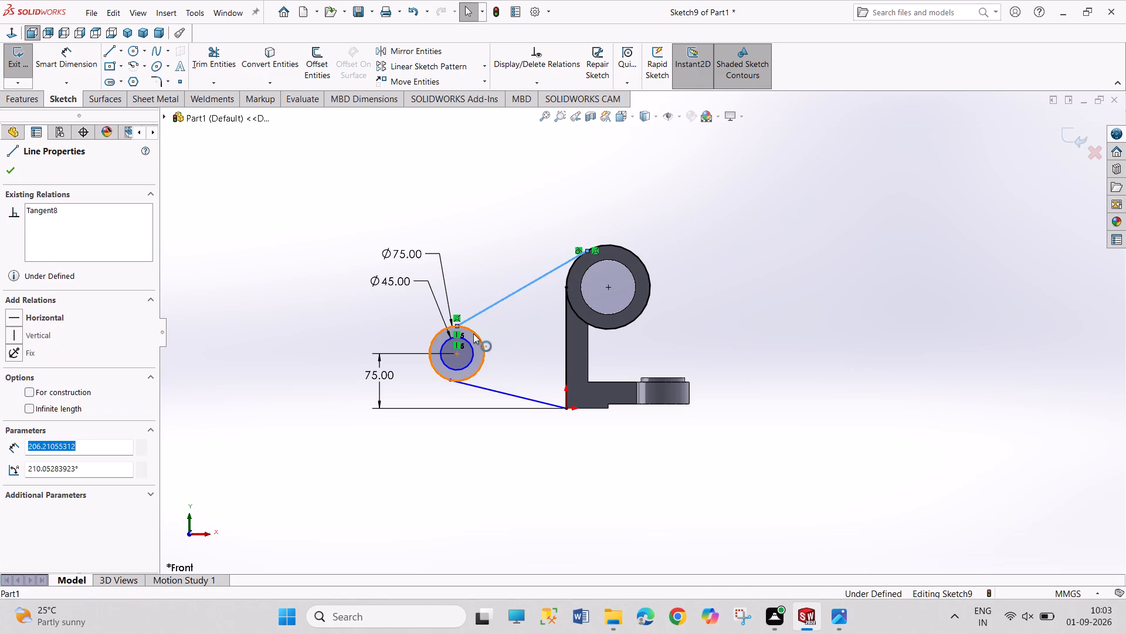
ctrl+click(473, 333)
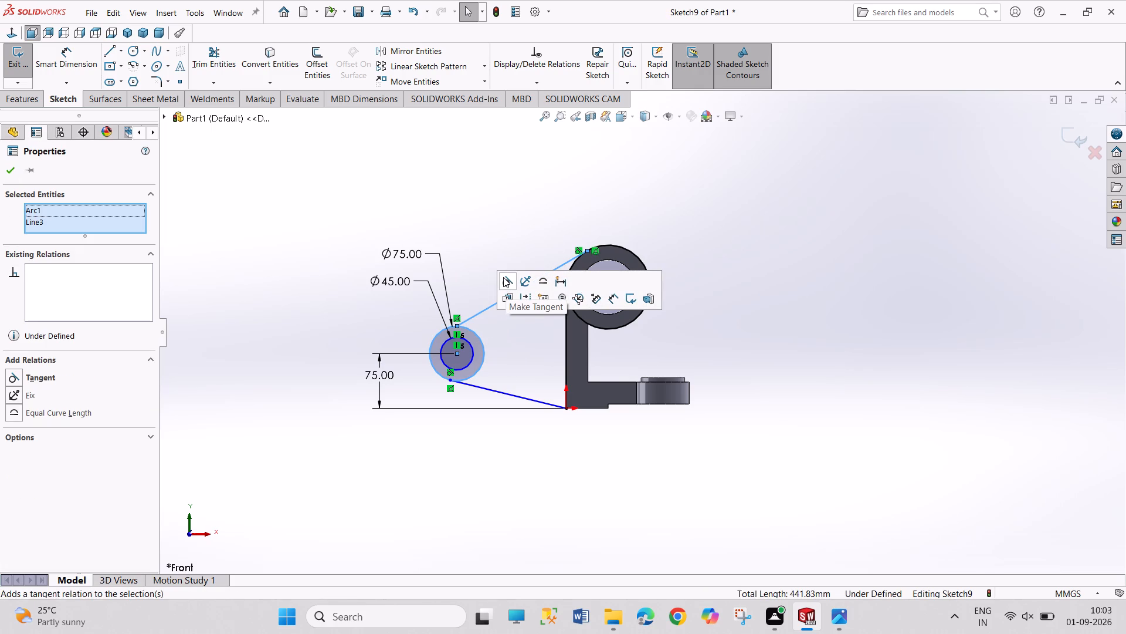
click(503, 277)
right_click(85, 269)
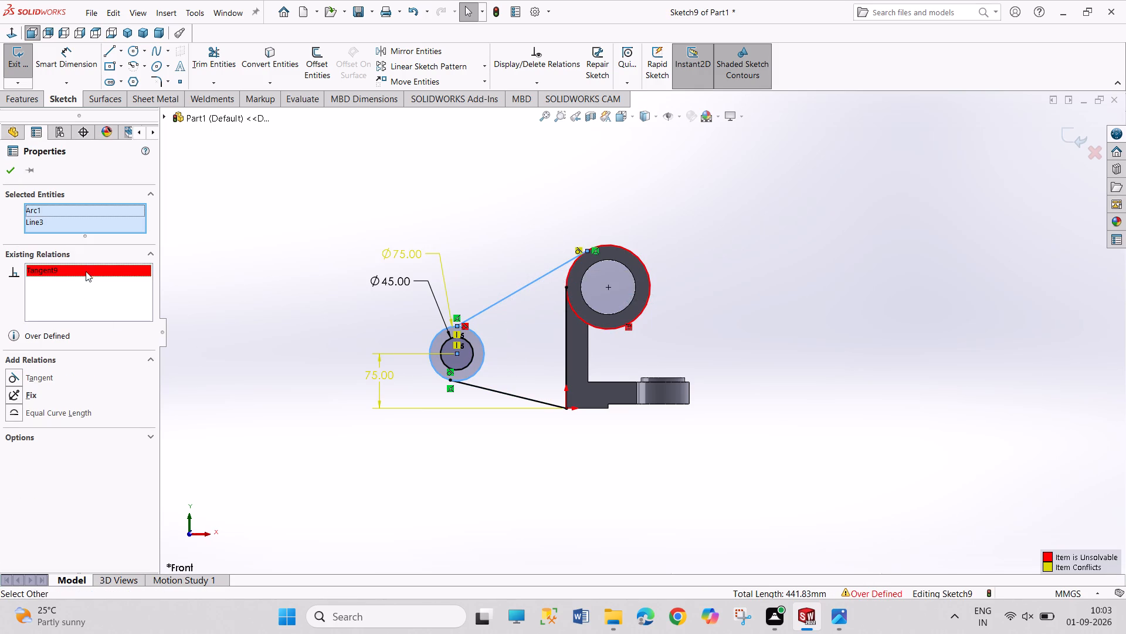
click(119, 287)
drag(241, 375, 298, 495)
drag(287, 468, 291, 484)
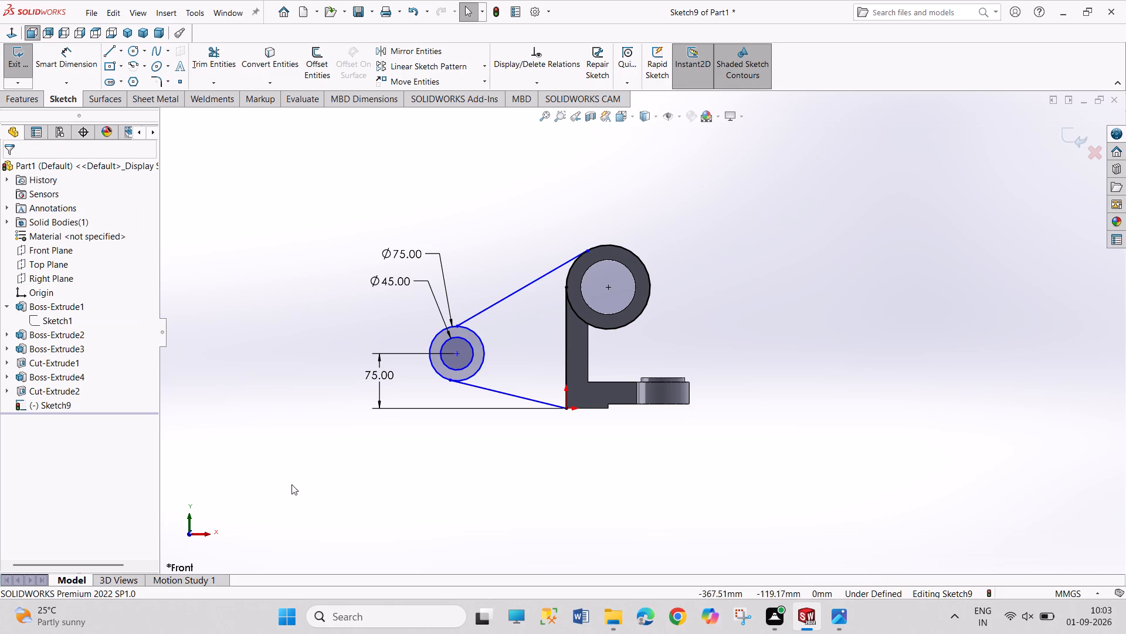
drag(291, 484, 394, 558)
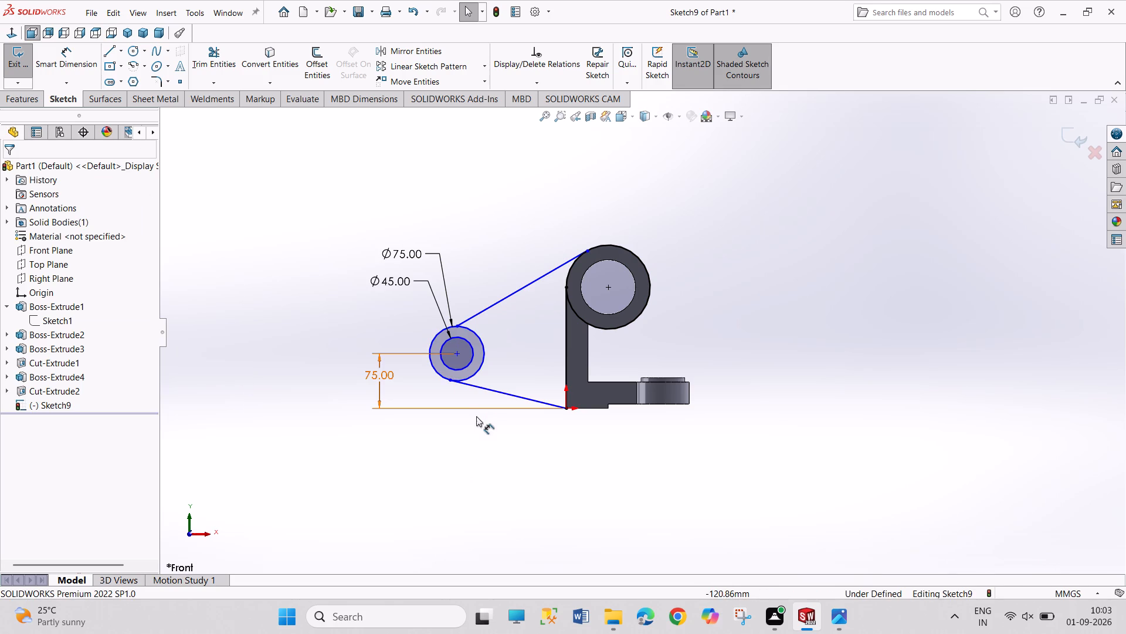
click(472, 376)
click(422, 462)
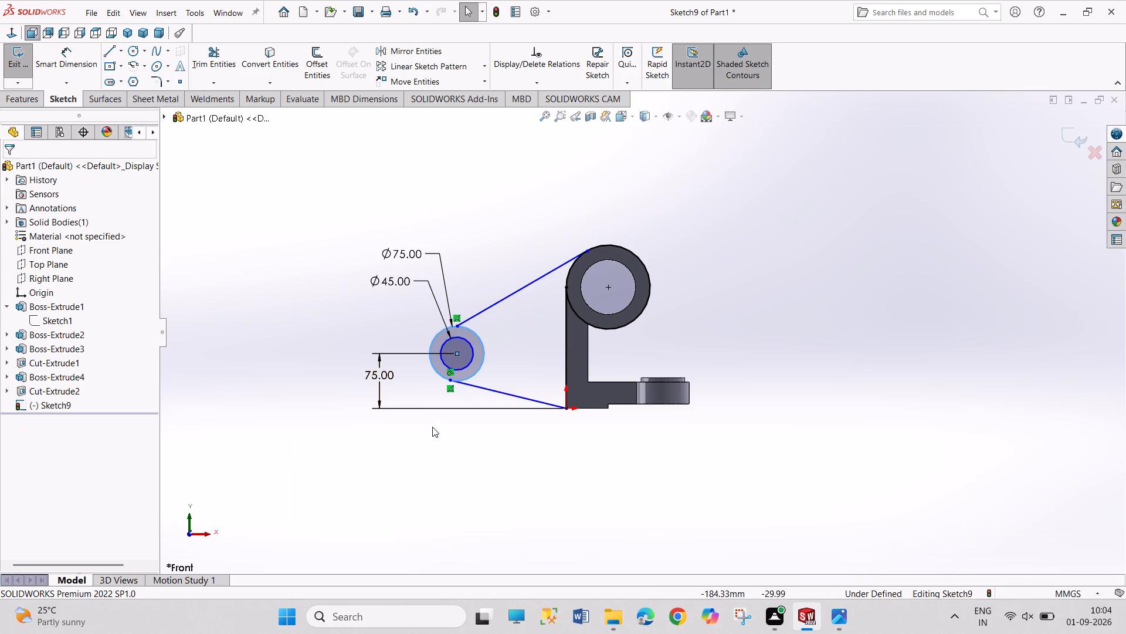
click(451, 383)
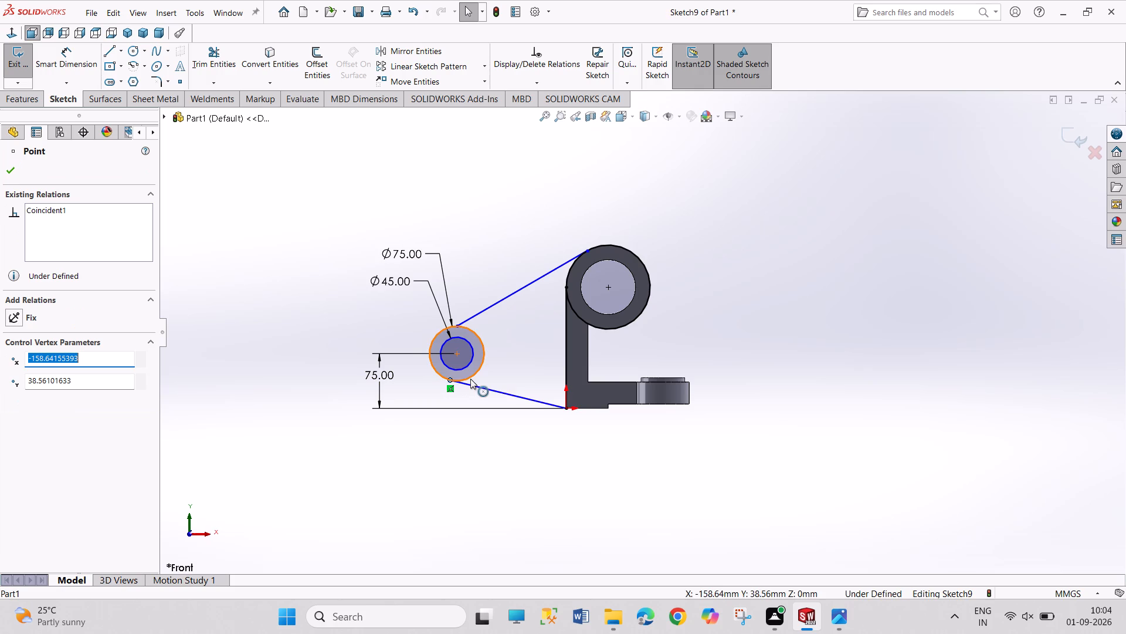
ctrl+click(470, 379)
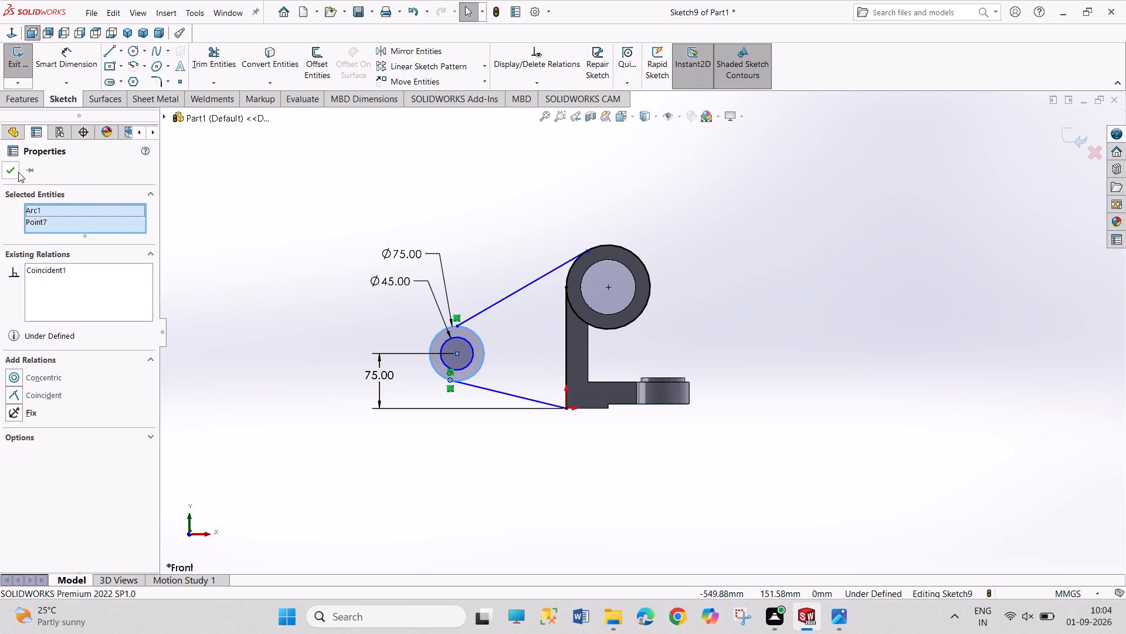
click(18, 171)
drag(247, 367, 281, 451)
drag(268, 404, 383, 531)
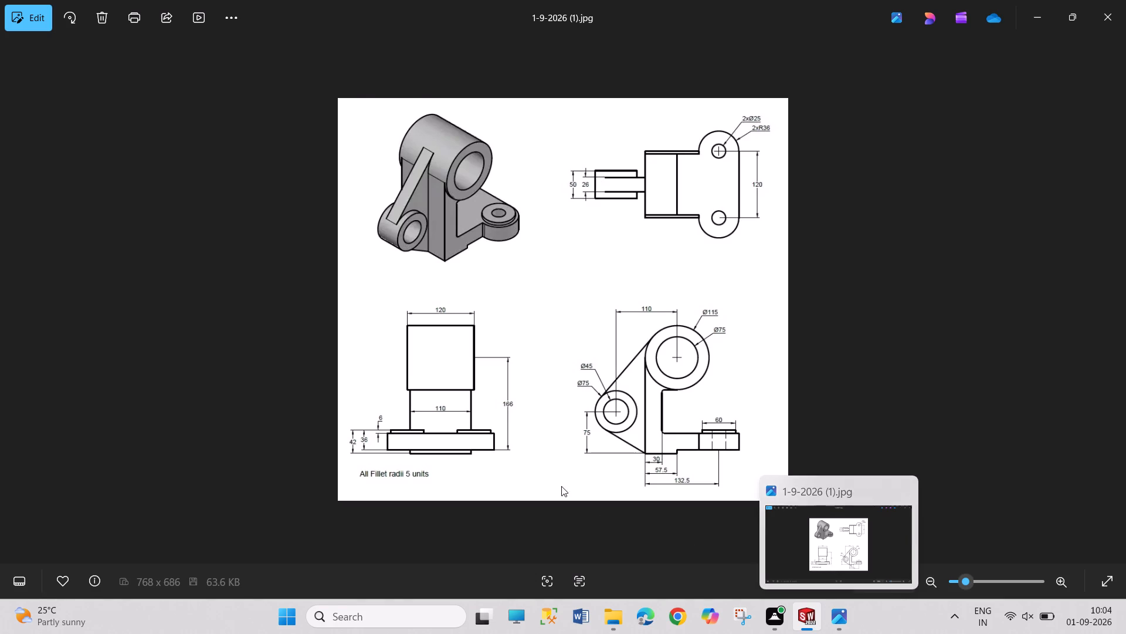
Dimension the horizontal distance between the large cylinder's centre and the 75 mm circle's centre as 110 mm.
right_drag(594, 502, 568, 392)
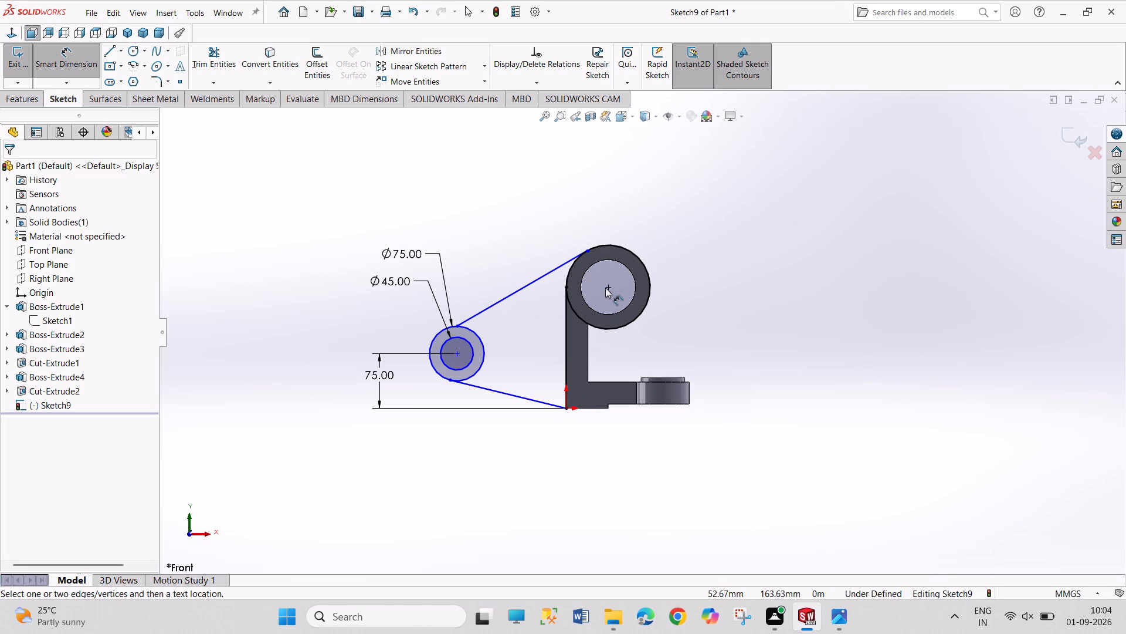
drag(607, 286, 608, 292)
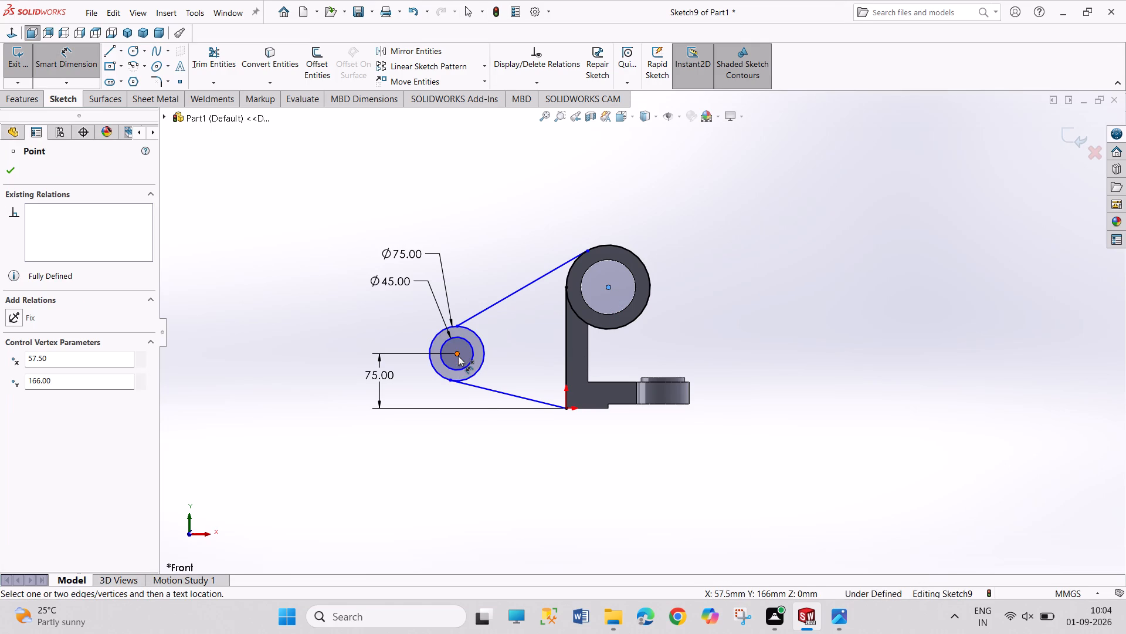
click(458, 356)
click(521, 478)
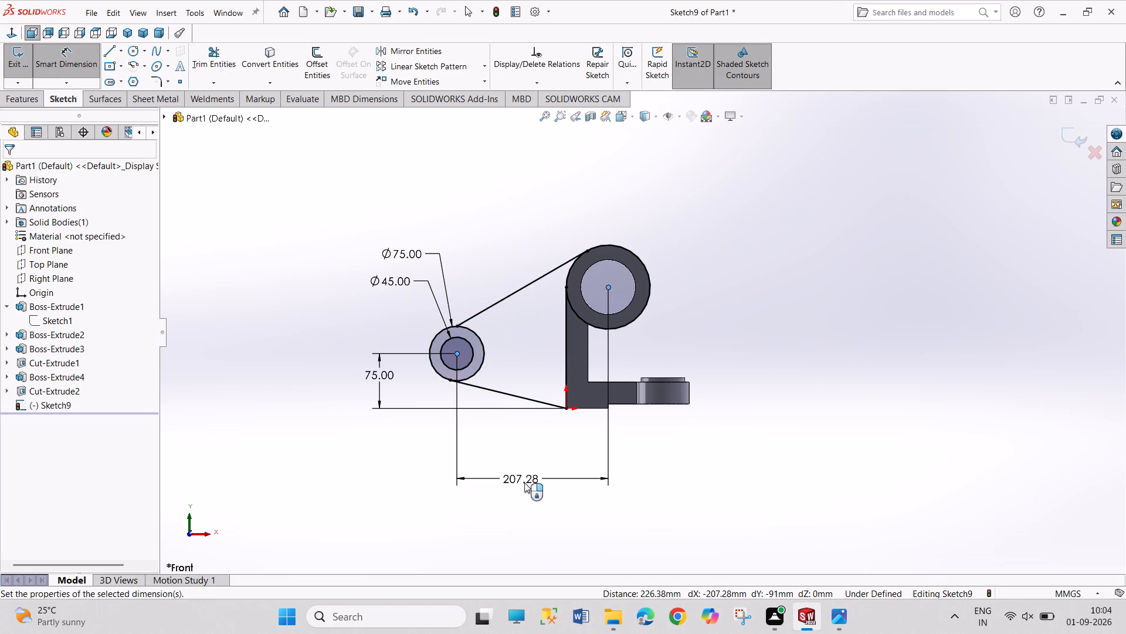
text(110)
key(Return)
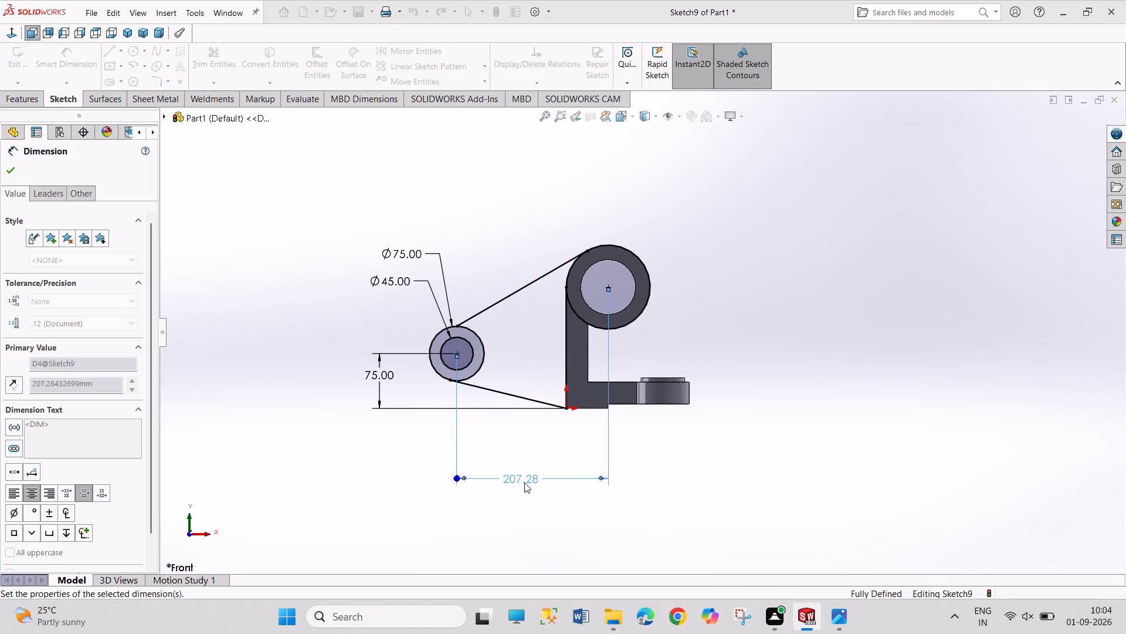
right_click(718, 395)
click(735, 437)
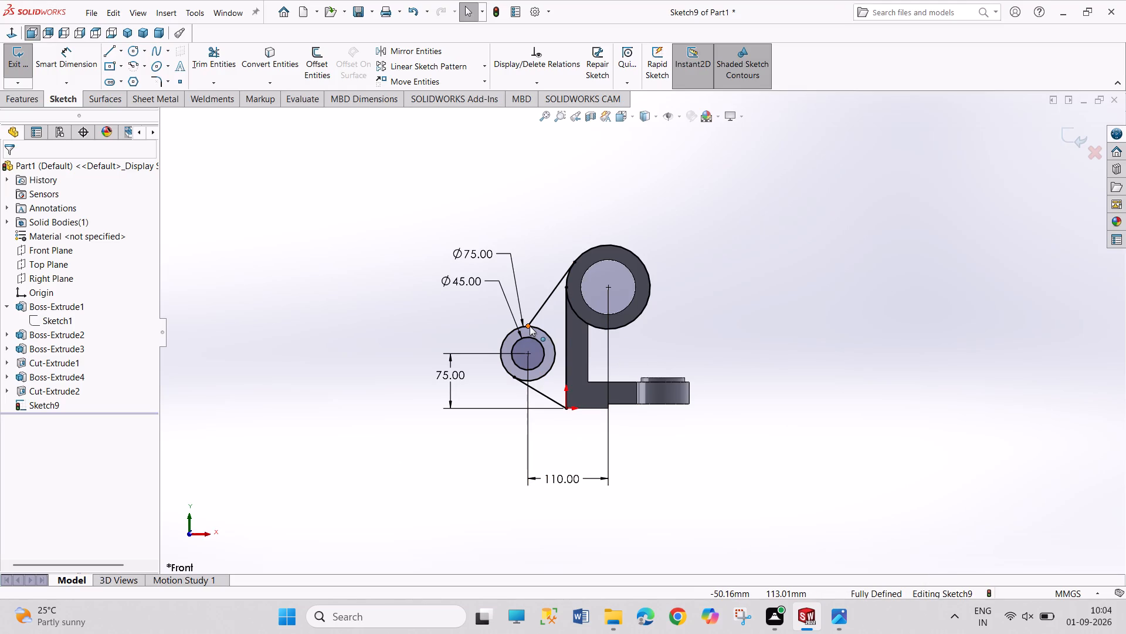
Delete the vertical relation on the lower endpoint of the upper sloping line.
click(528, 325)
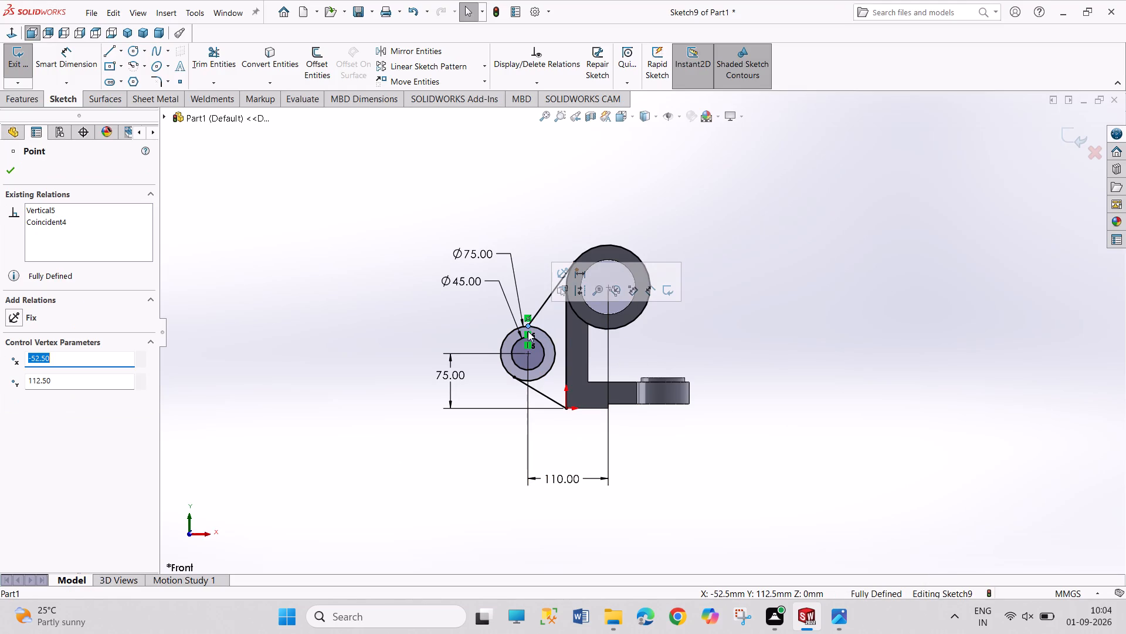
right_click(528, 332)
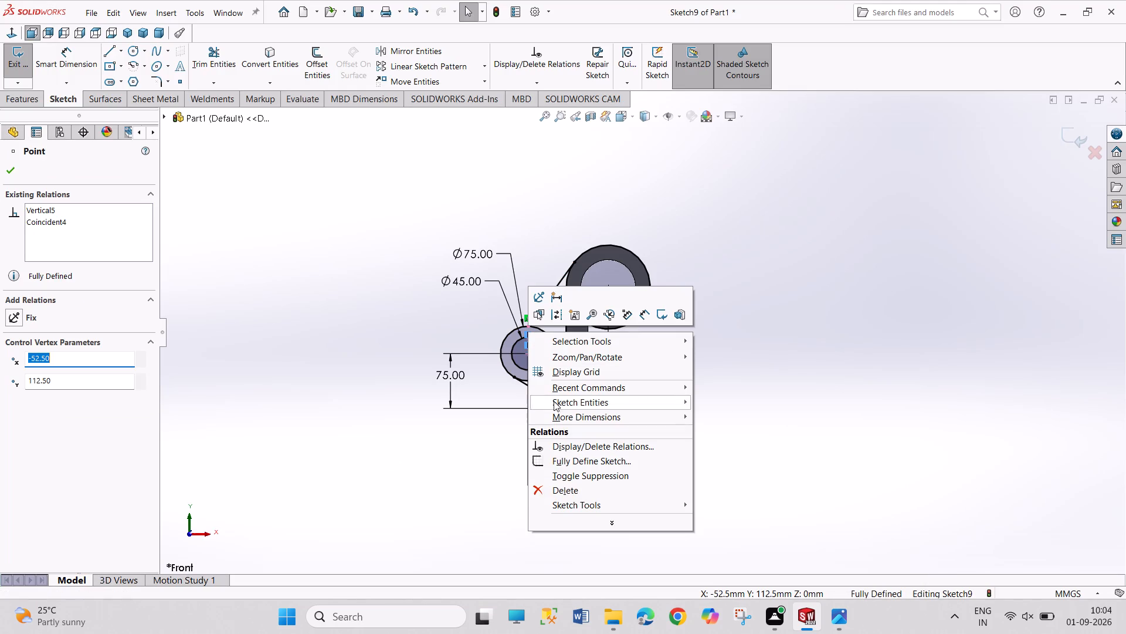
click(567, 495)
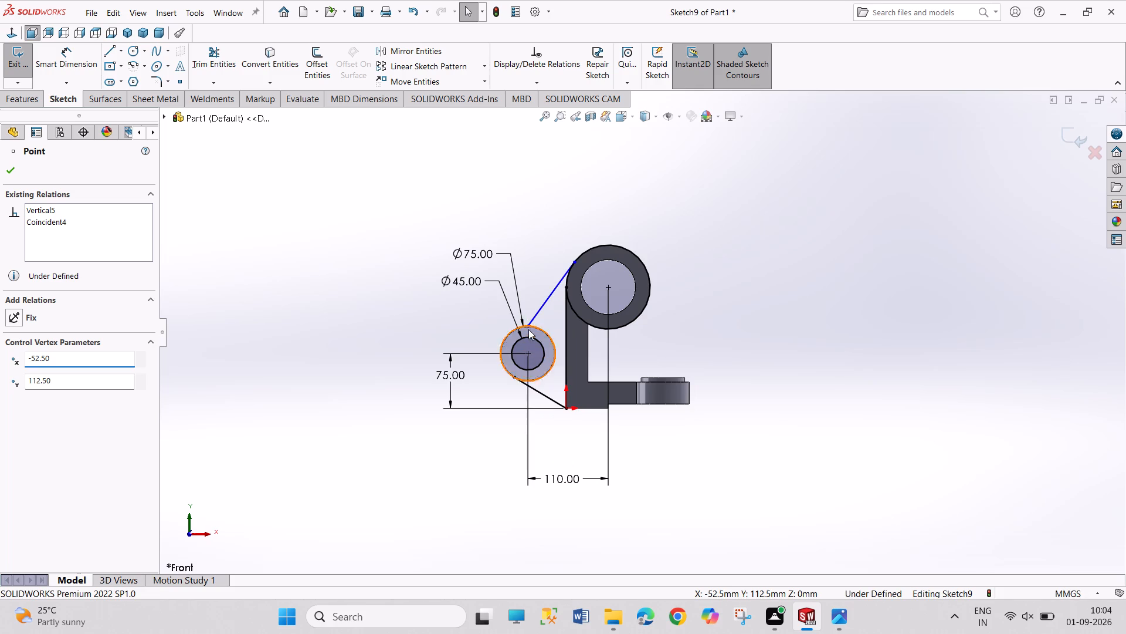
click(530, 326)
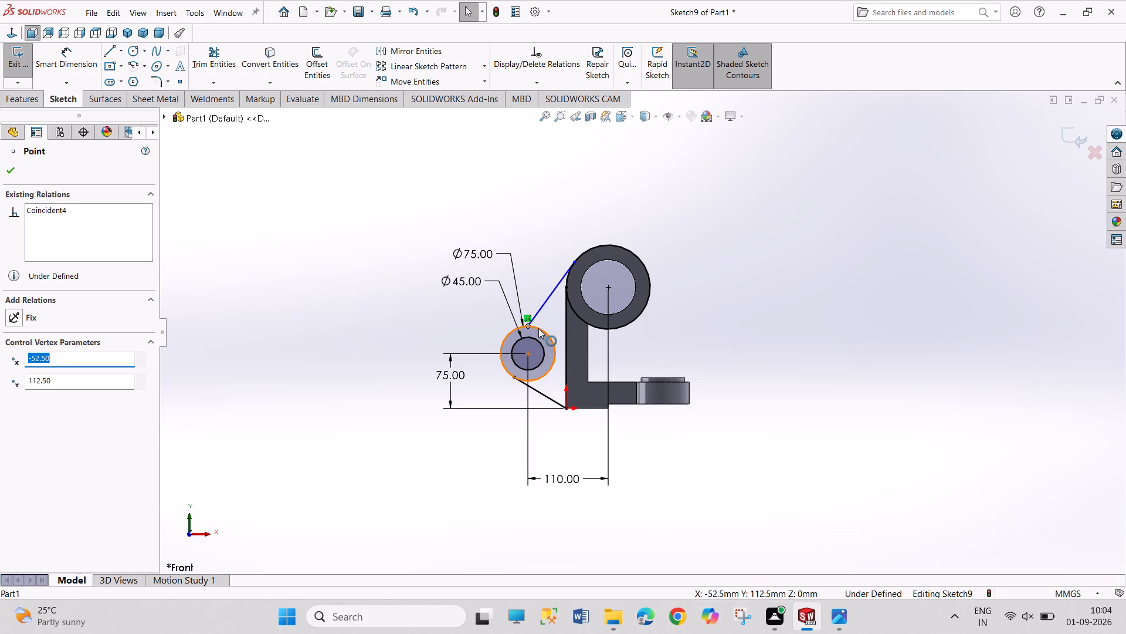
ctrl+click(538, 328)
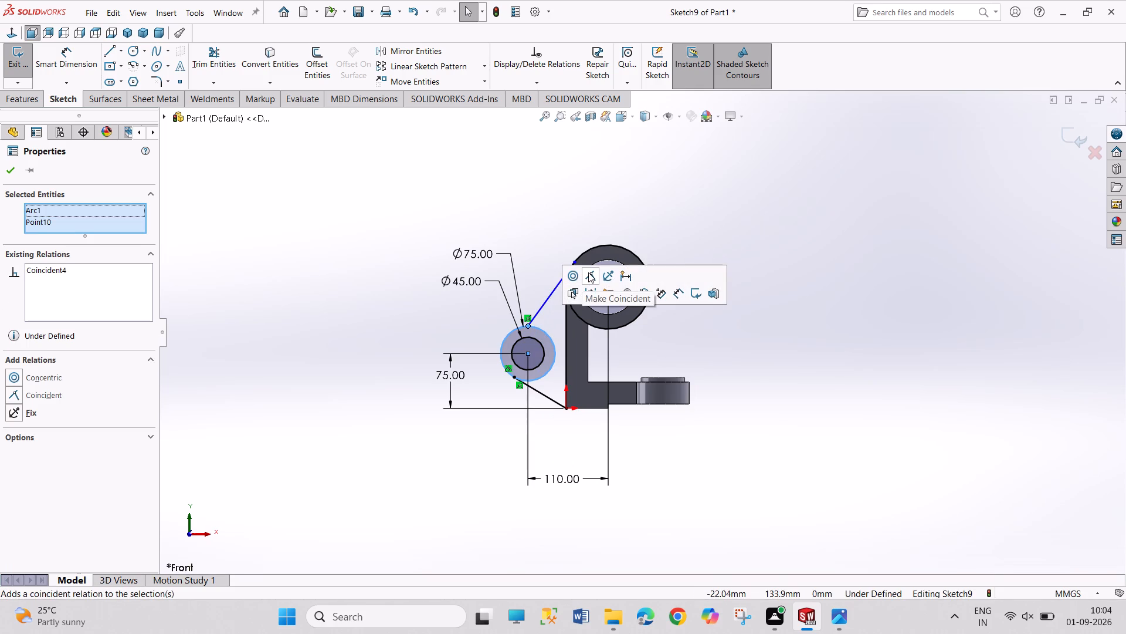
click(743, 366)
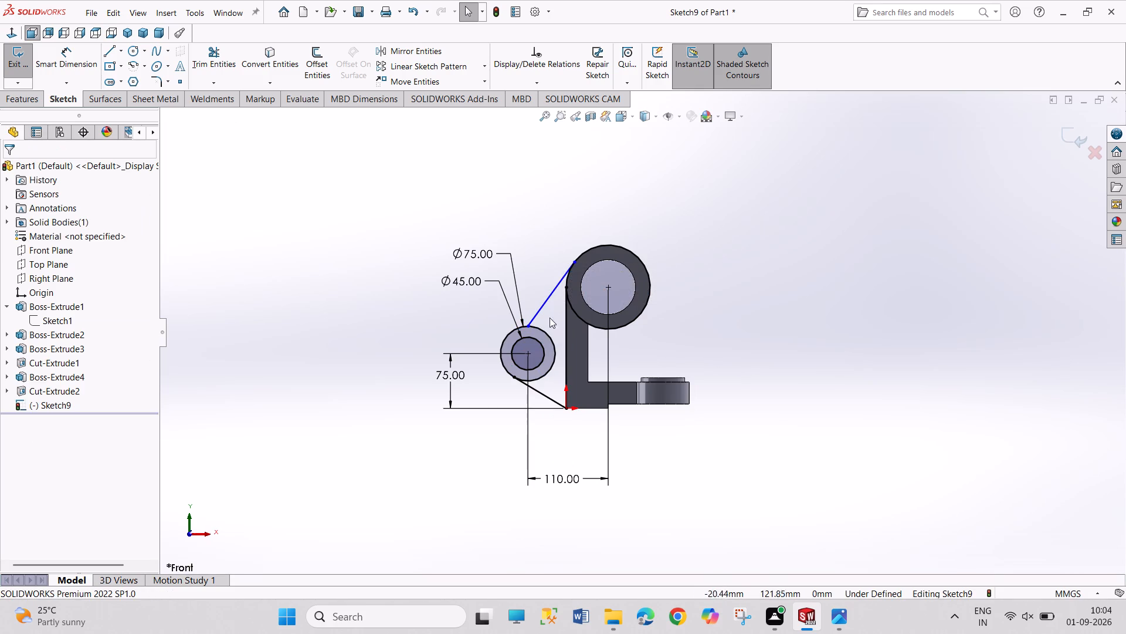
Make the upper sloping line tangent to the 75 mm circle and finish the sketch.
click(544, 308)
ctrl+click(548, 332)
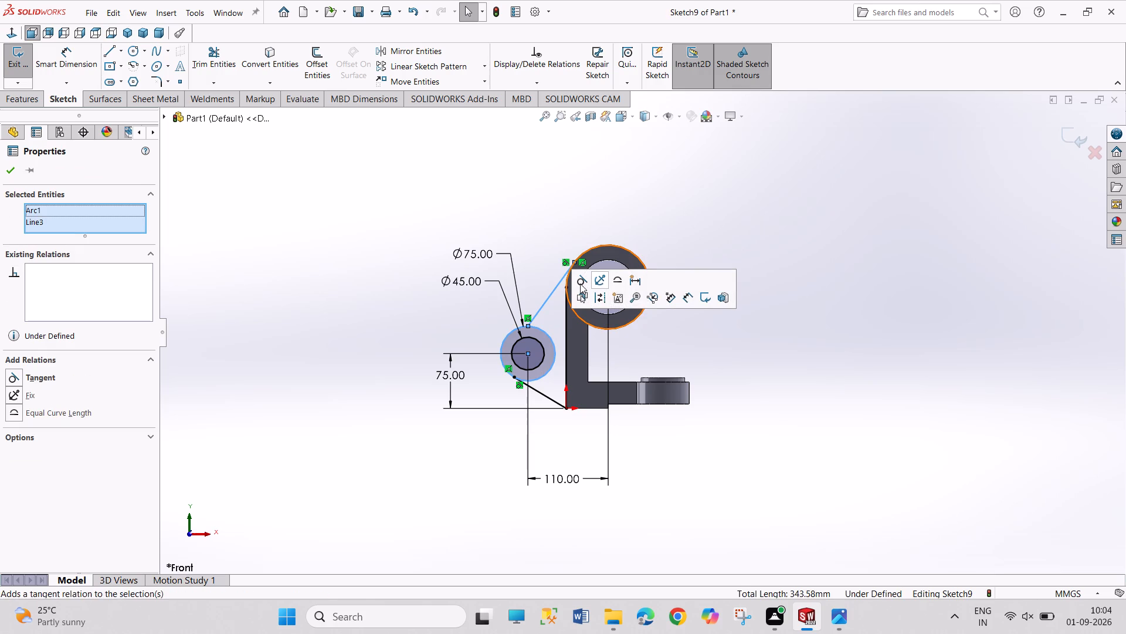
click(580, 284)
drag(745, 315, 785, 388)
drag(758, 329, 820, 432)
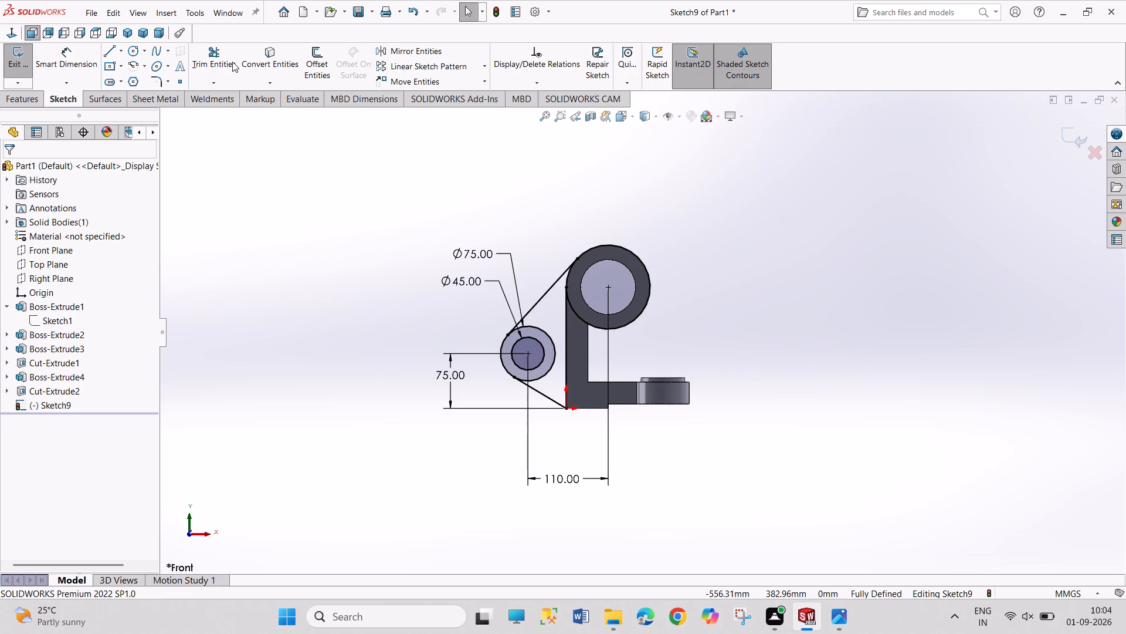
click(19, 68)
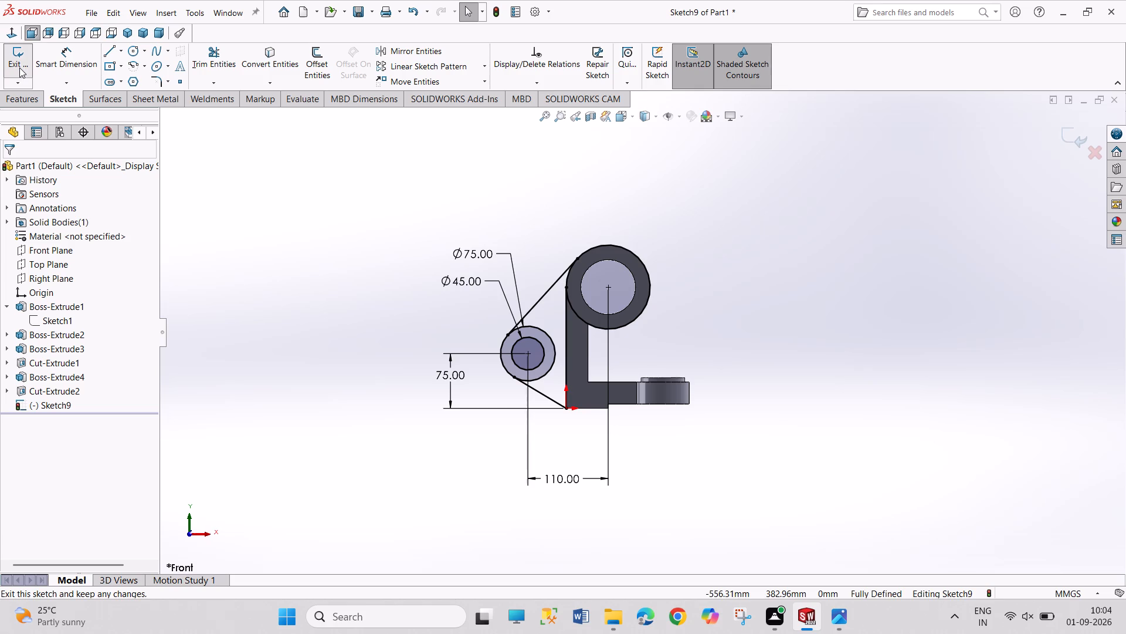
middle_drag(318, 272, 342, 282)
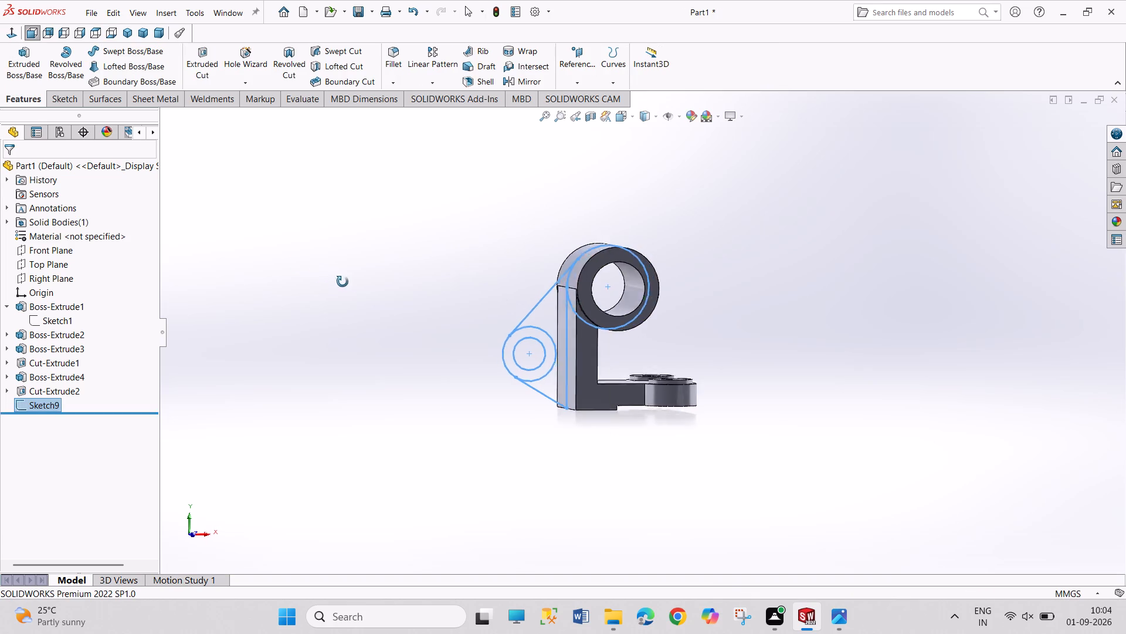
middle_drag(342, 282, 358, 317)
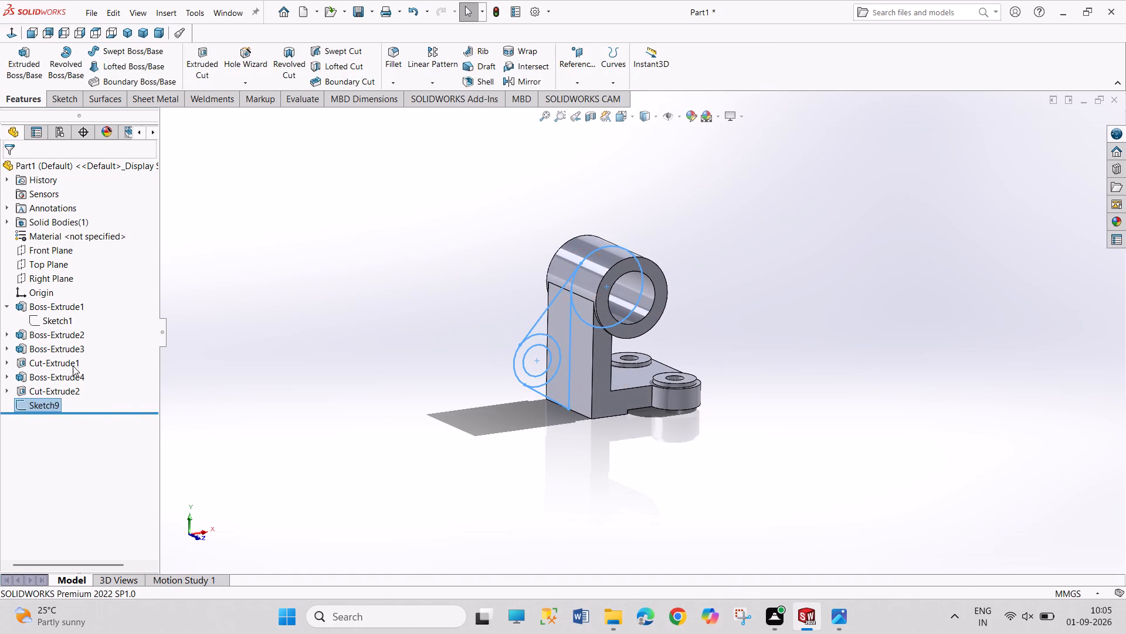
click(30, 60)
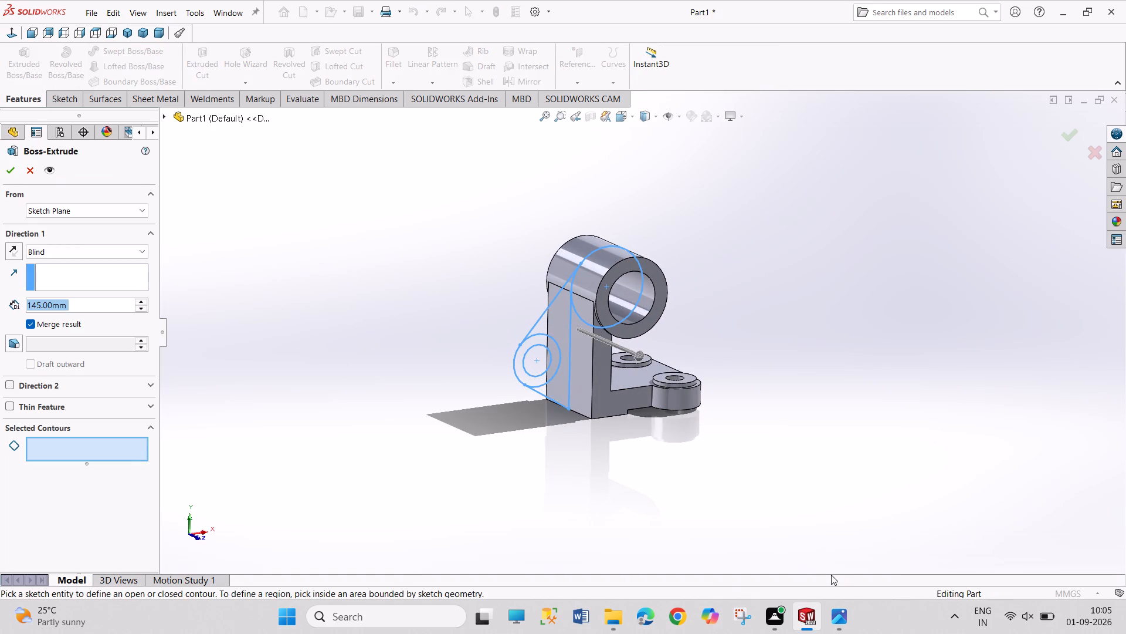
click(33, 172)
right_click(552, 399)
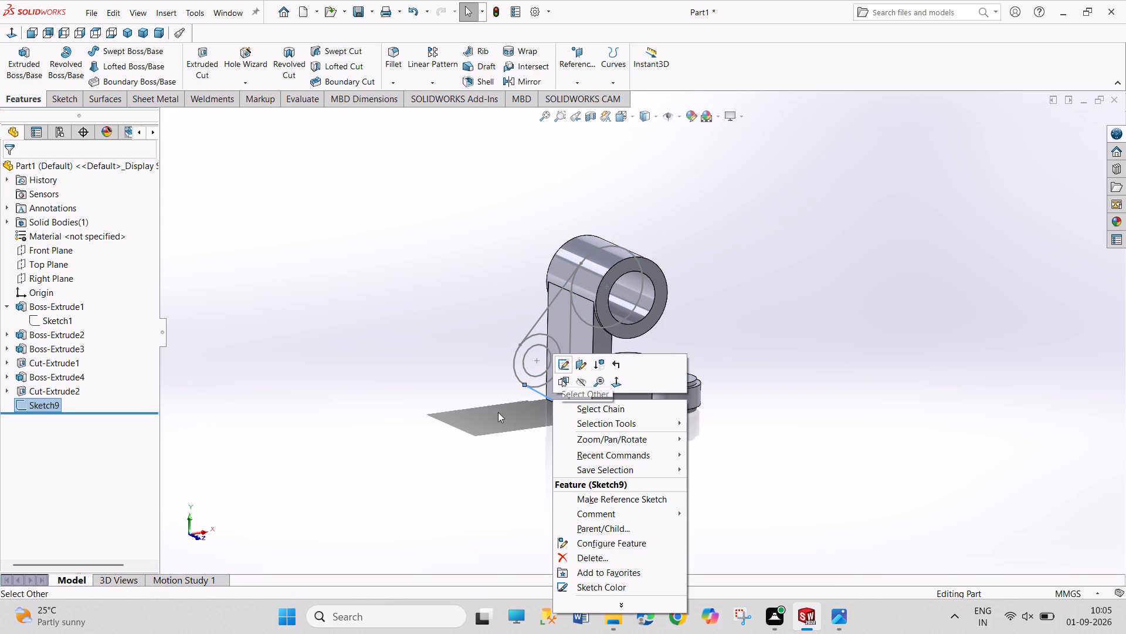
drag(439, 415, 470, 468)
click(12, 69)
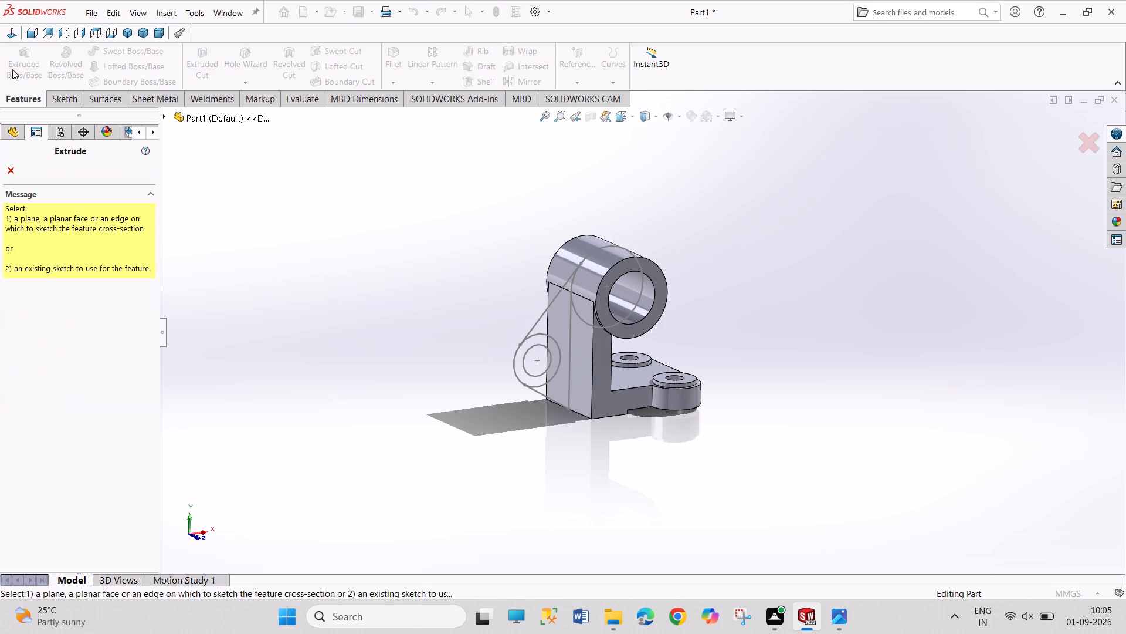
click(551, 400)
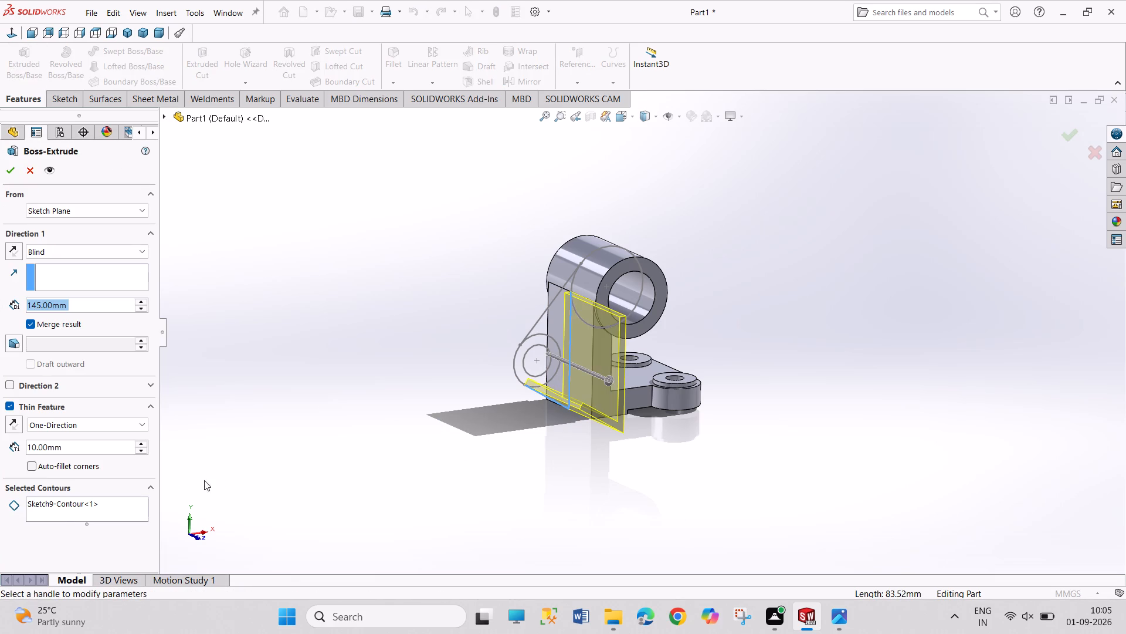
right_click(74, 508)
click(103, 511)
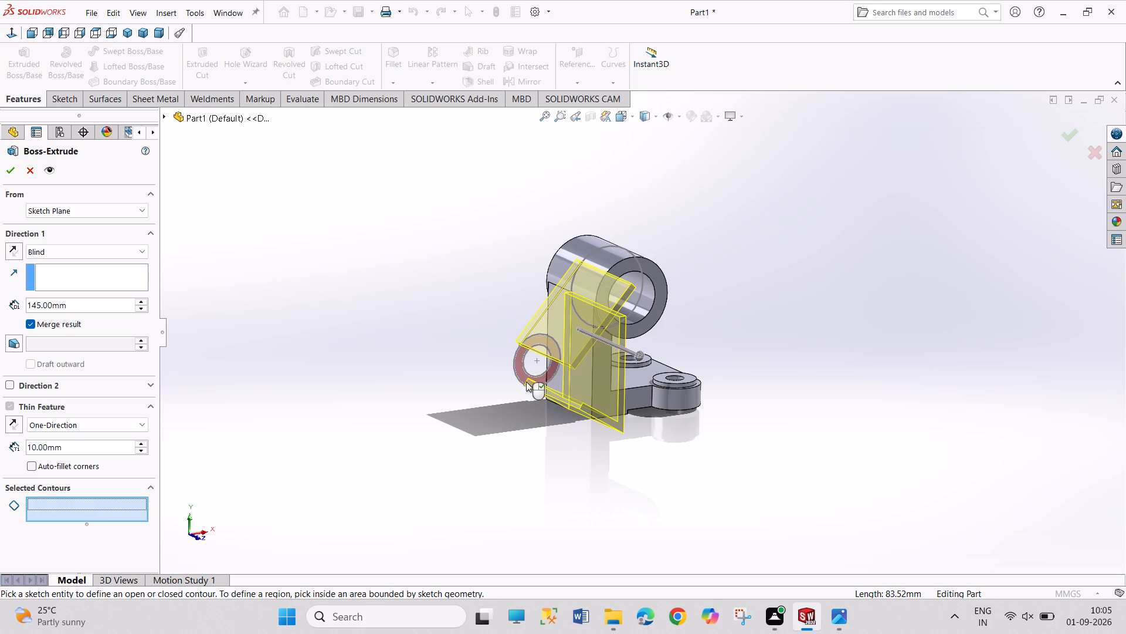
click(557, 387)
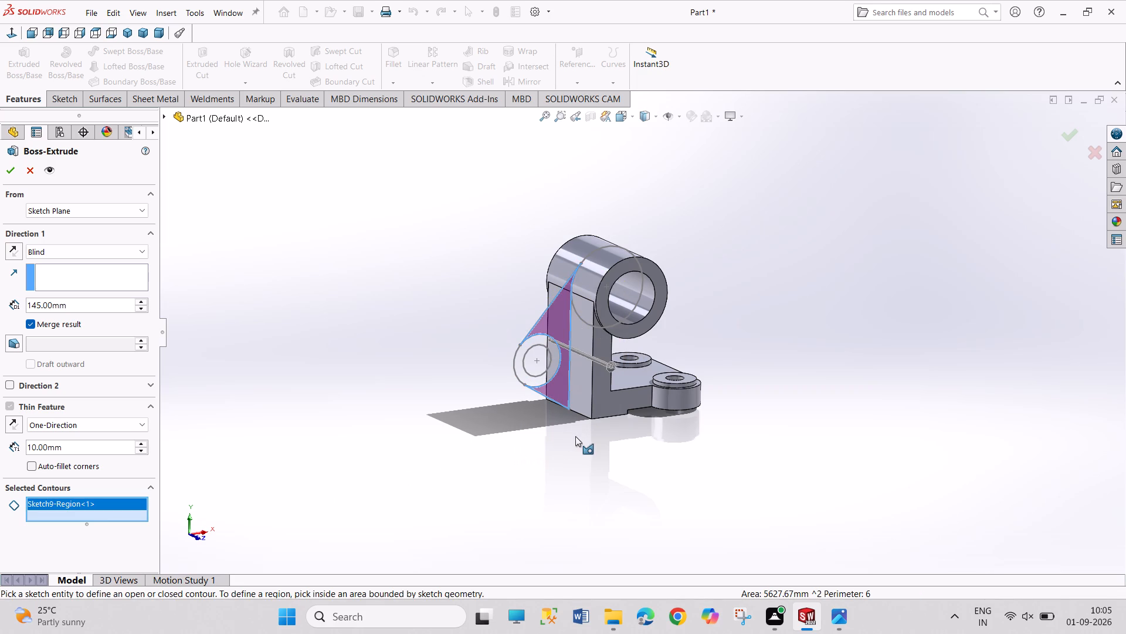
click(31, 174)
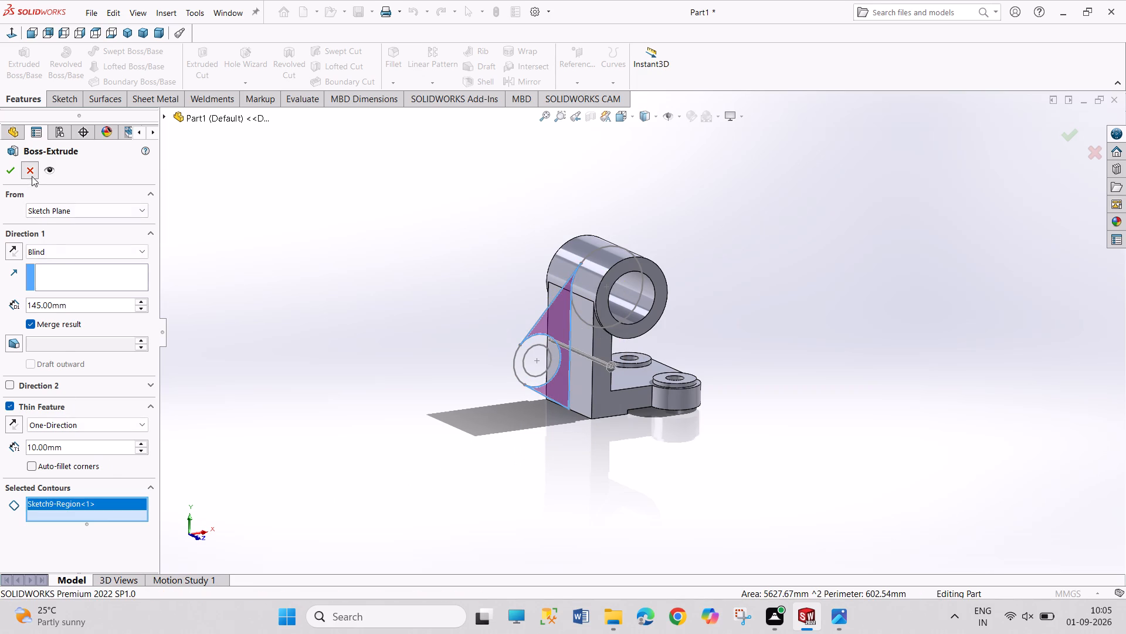
Edit the side boss sketch and trim the converted large circle, keeping only the arc between the upper sloping line and the vertical line.
right_click(635, 308)
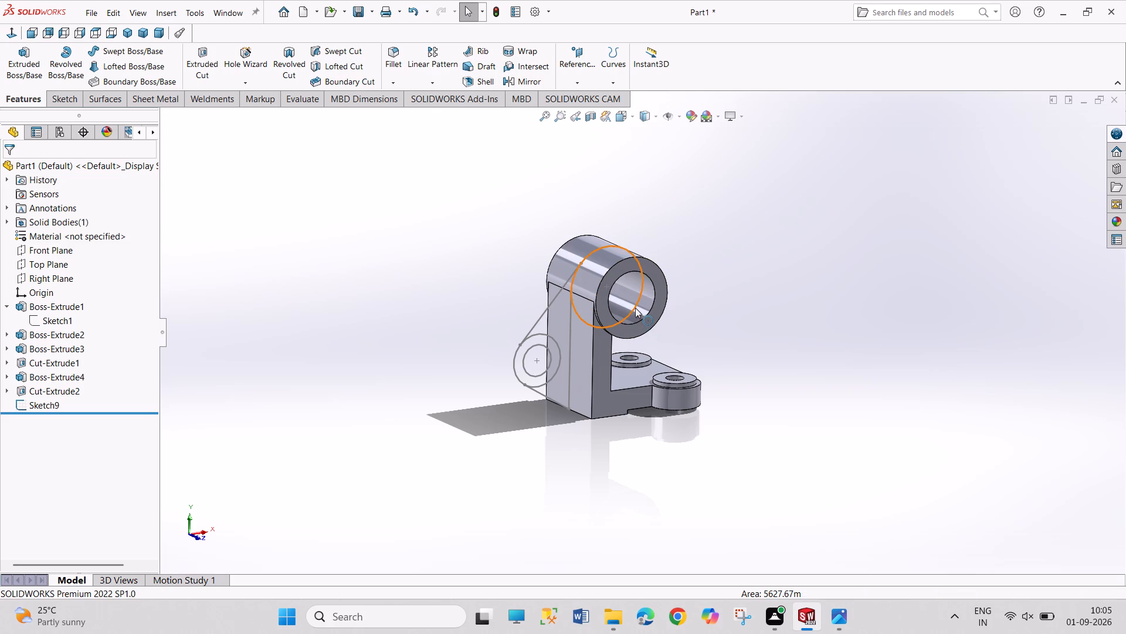
click(647, 271)
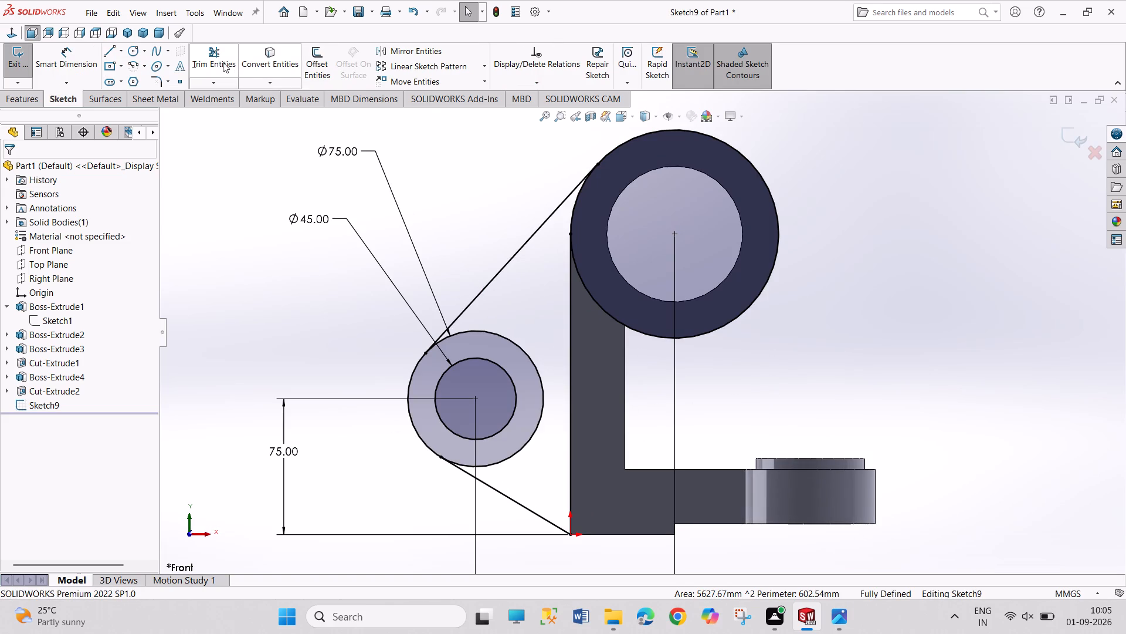
click(219, 63)
click(620, 321)
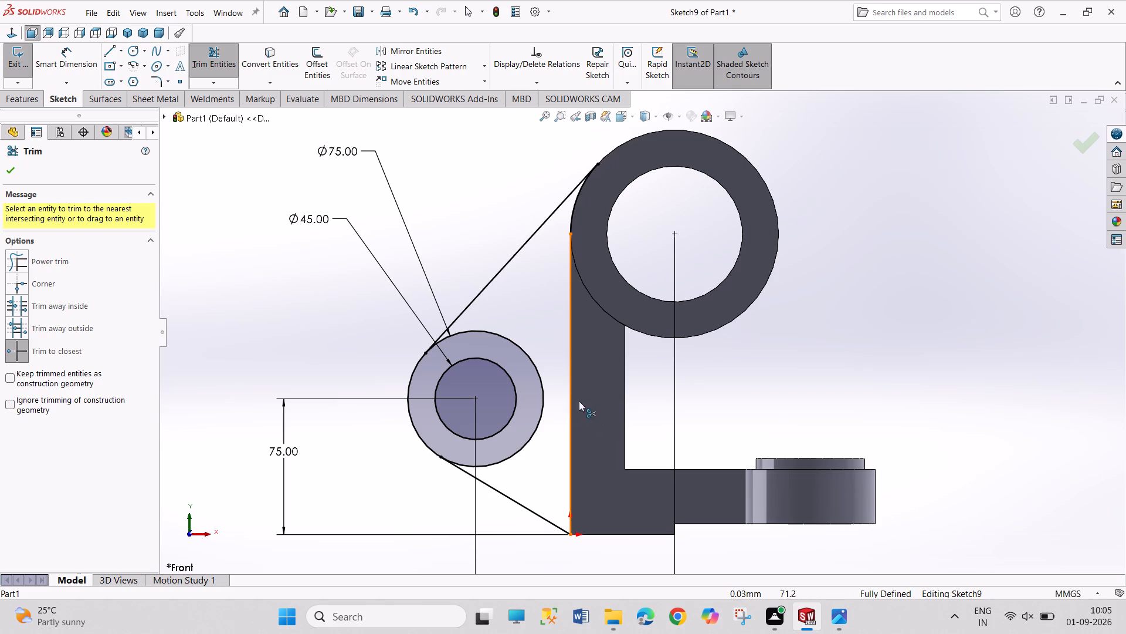
right_click(910, 242)
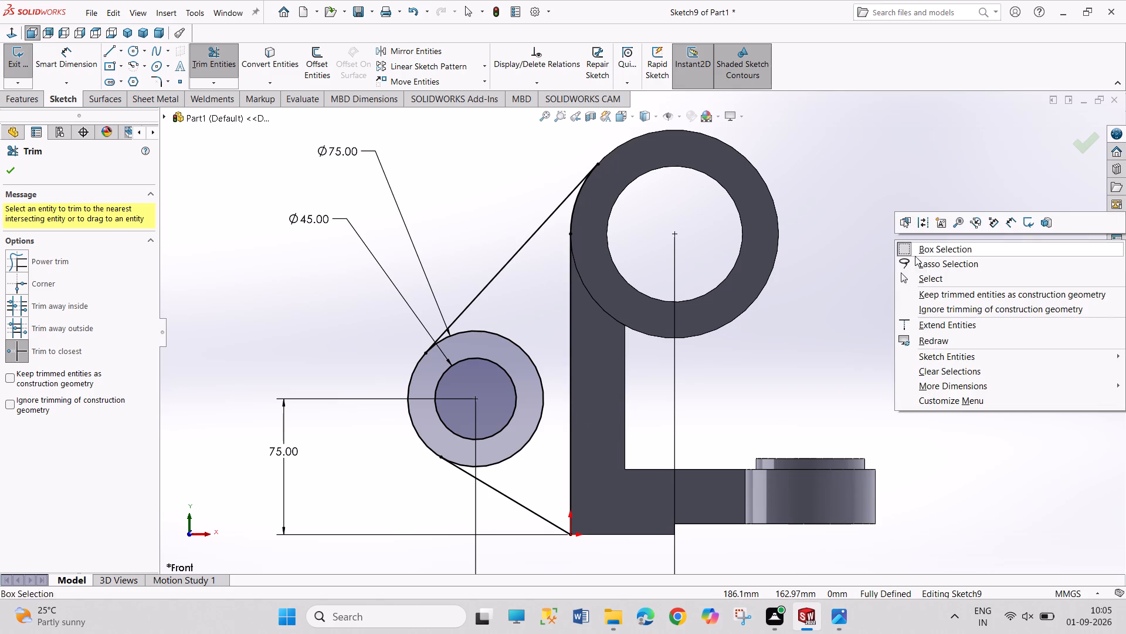
click(920, 277)
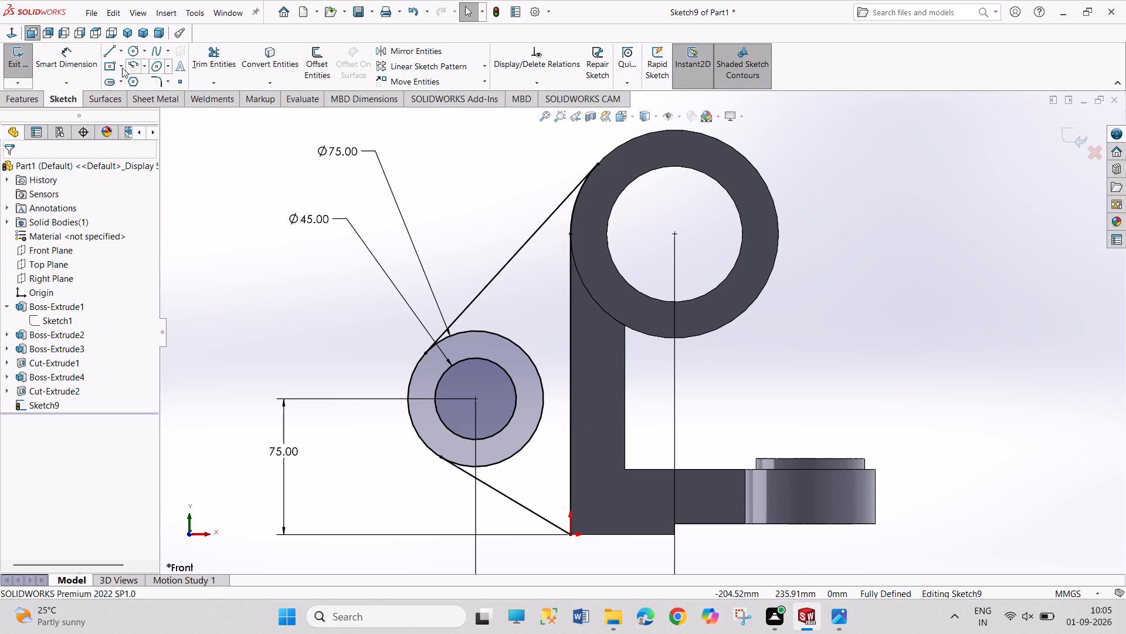
click(29, 61)
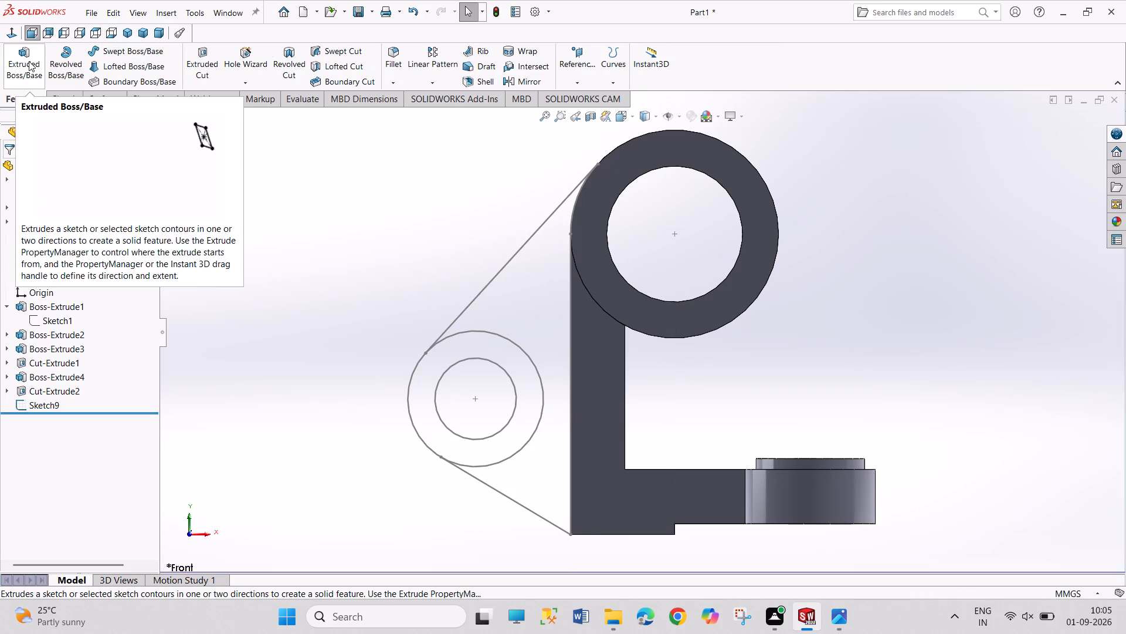
Start a boss extrude of the side boss sketch, replacing the default contour with the web region between the 75 mm circle and the upright.
click(30, 62)
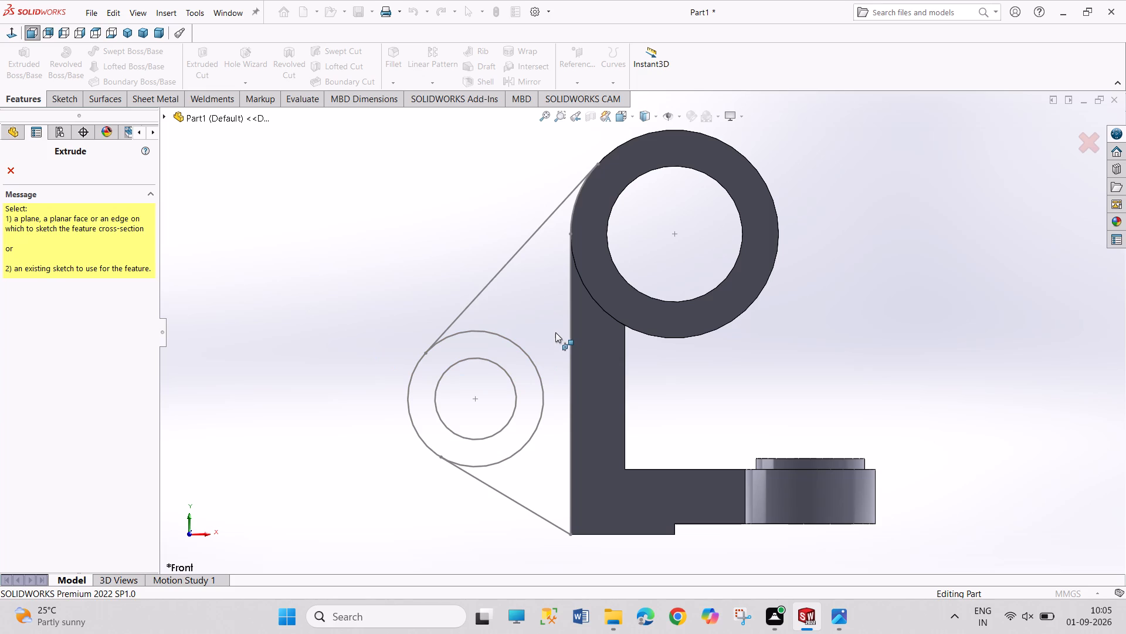
click(506, 259)
click(508, 262)
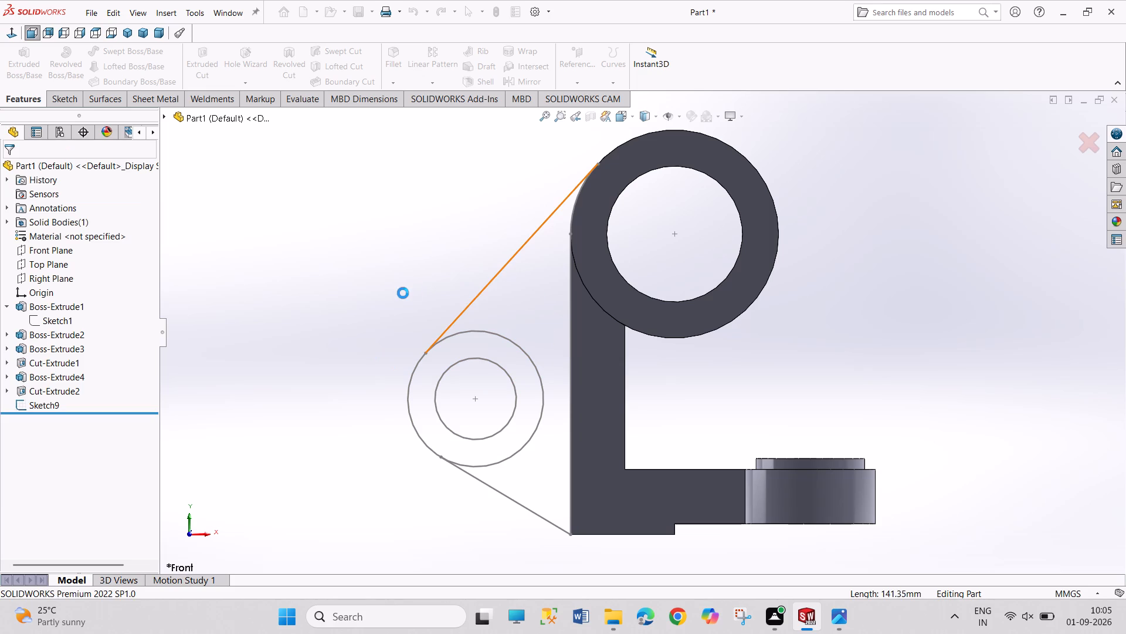
middle_drag(385, 294, 425, 318)
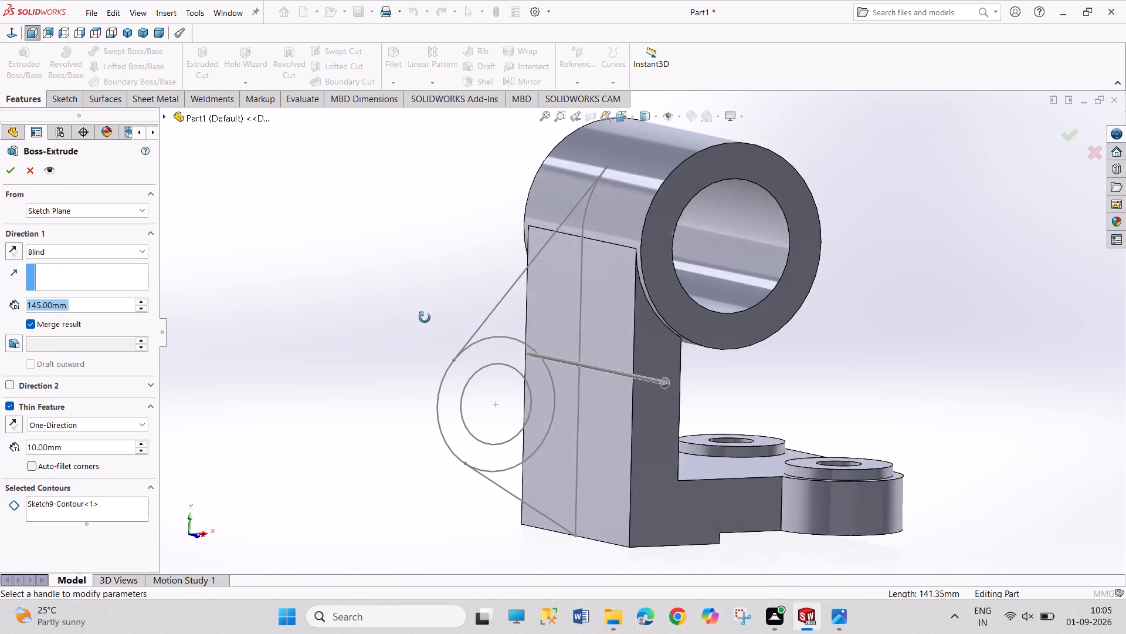
middle_drag(425, 318, 419, 322)
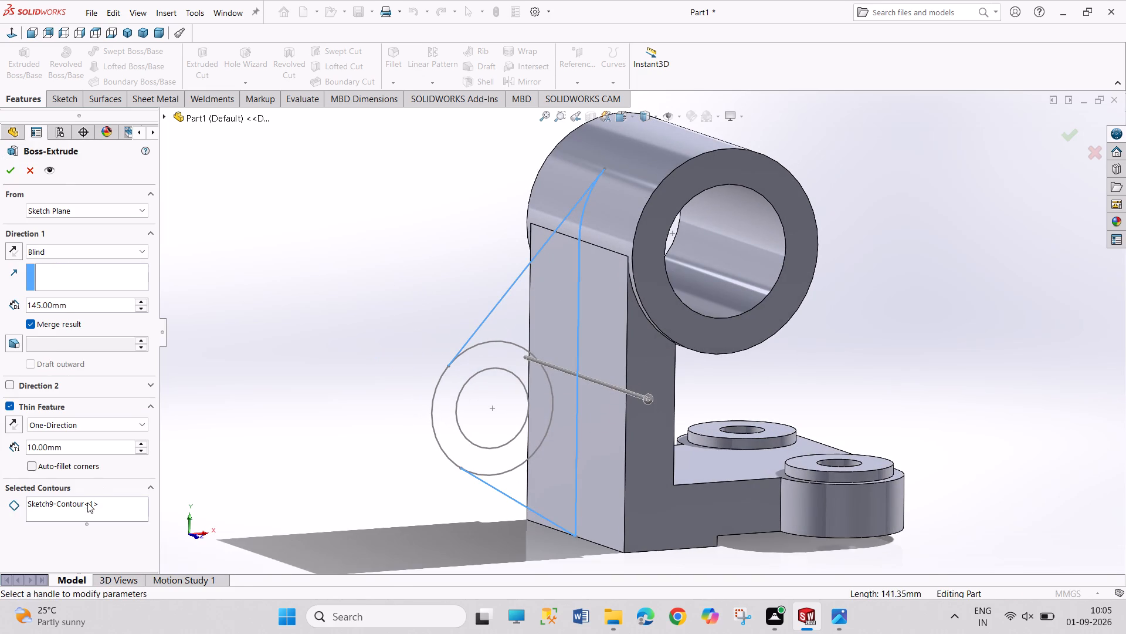
right_click(87, 503)
click(100, 508)
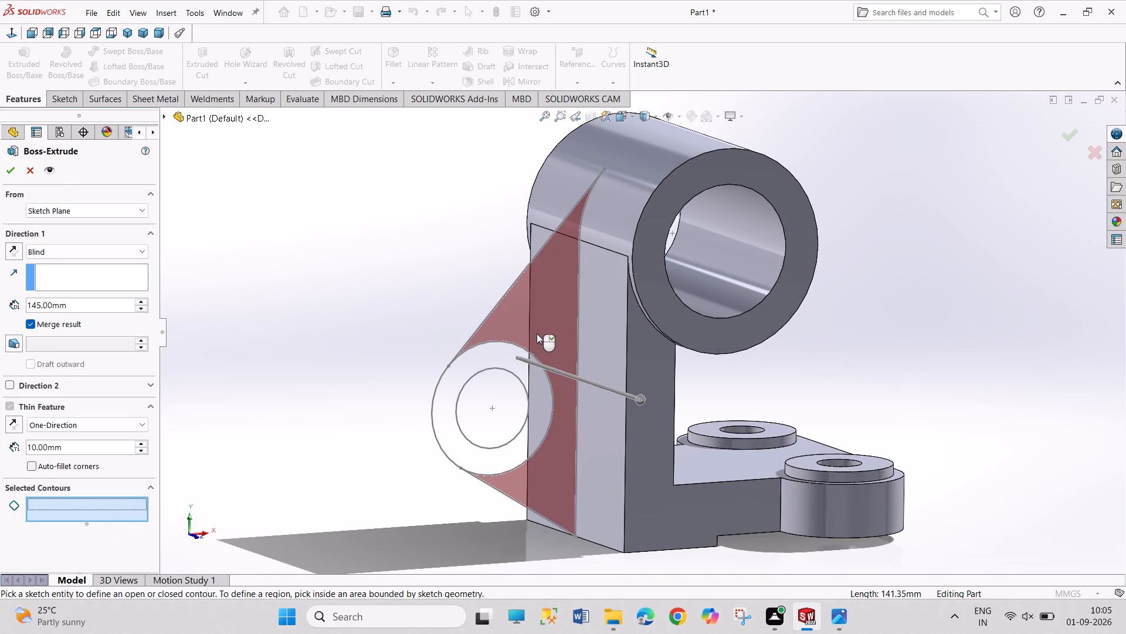
click(537, 333)
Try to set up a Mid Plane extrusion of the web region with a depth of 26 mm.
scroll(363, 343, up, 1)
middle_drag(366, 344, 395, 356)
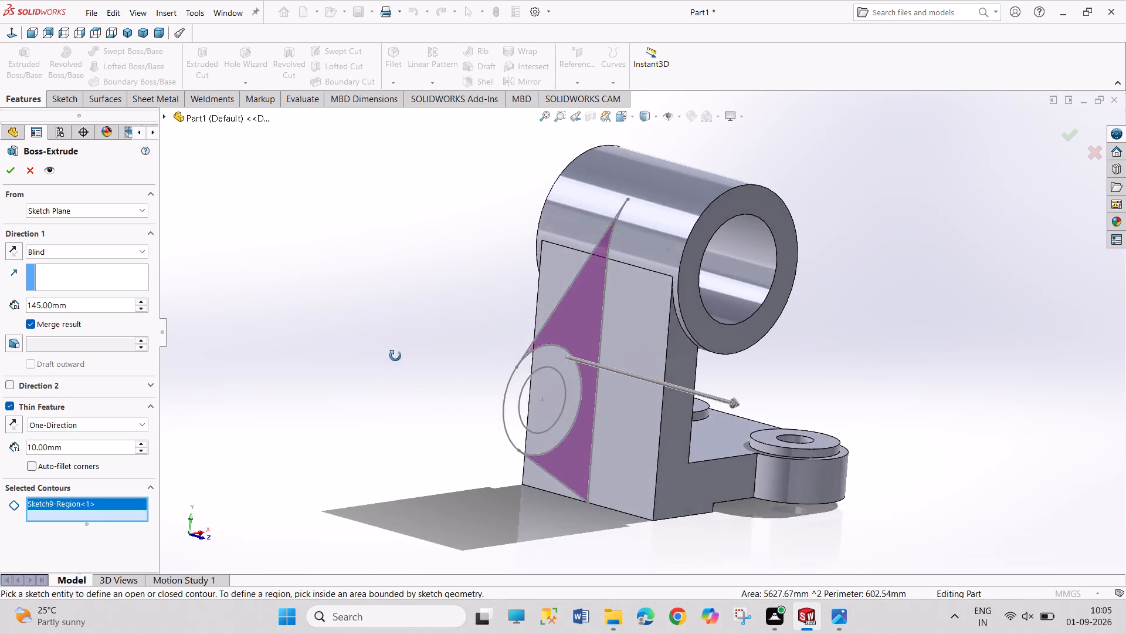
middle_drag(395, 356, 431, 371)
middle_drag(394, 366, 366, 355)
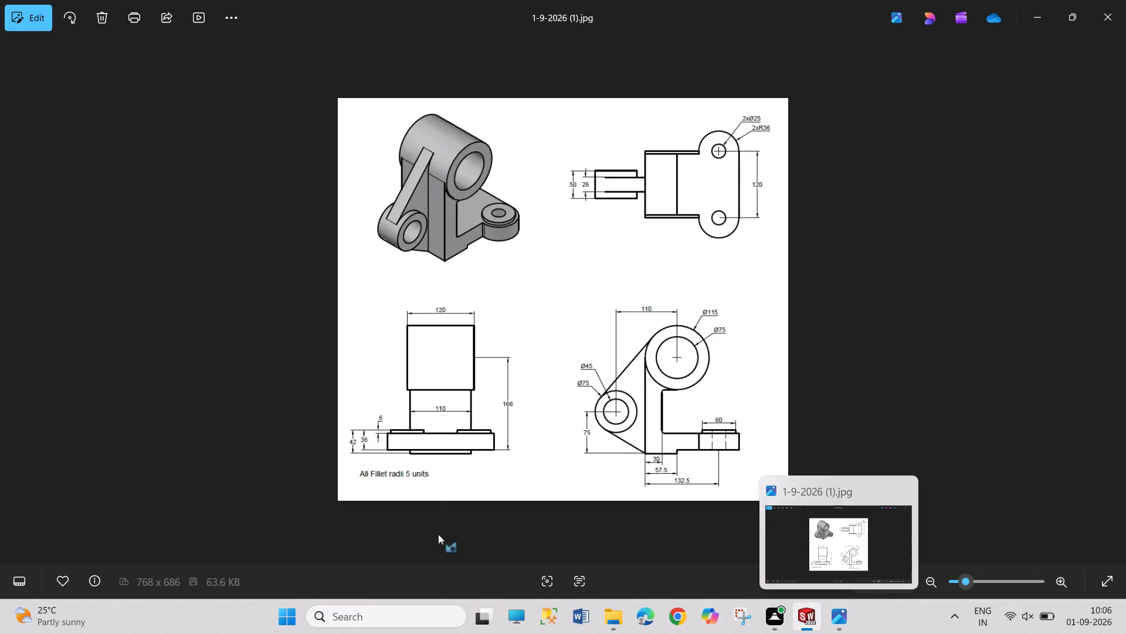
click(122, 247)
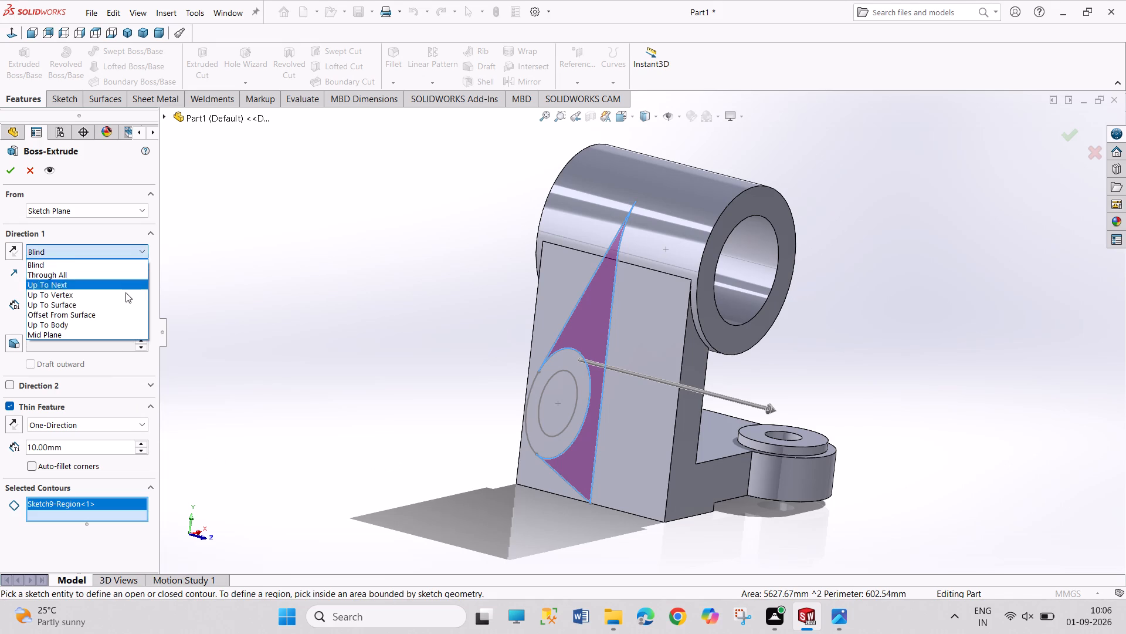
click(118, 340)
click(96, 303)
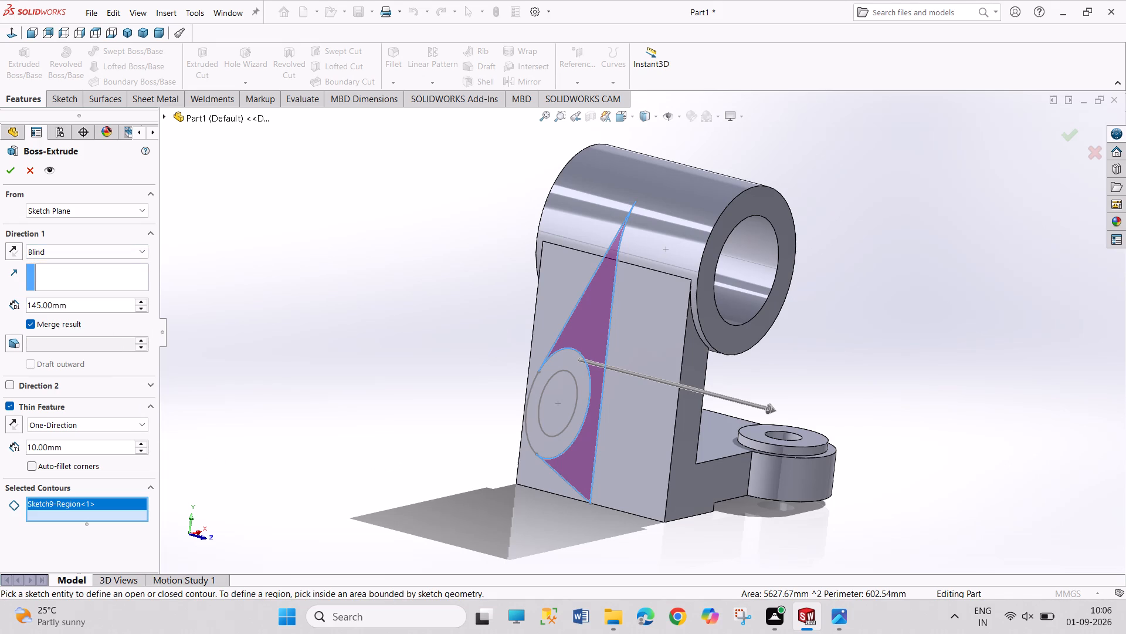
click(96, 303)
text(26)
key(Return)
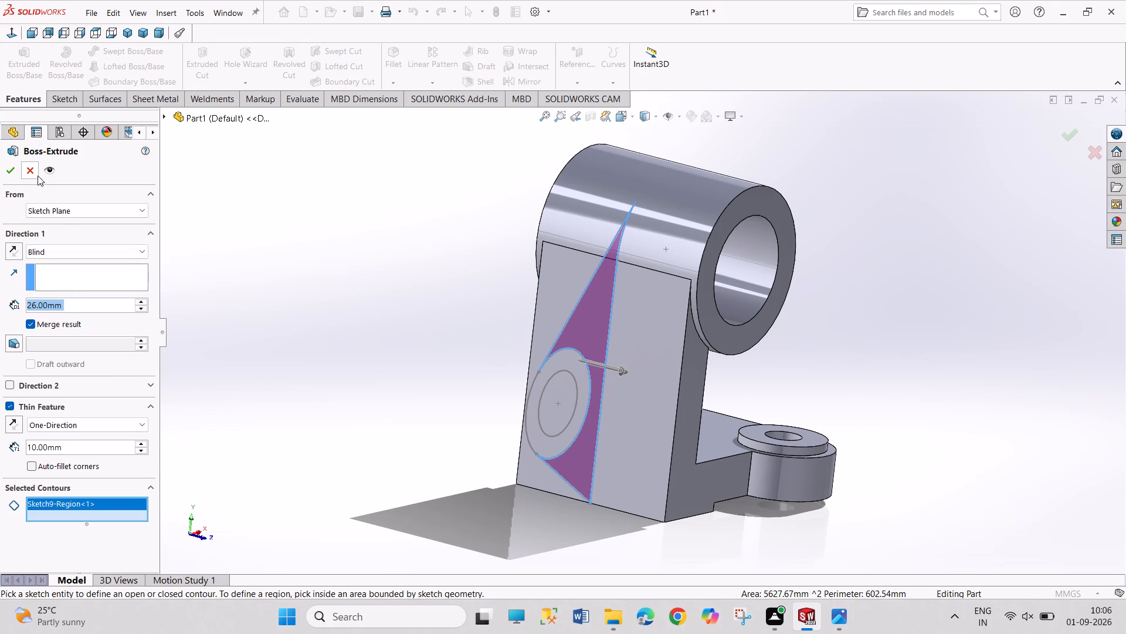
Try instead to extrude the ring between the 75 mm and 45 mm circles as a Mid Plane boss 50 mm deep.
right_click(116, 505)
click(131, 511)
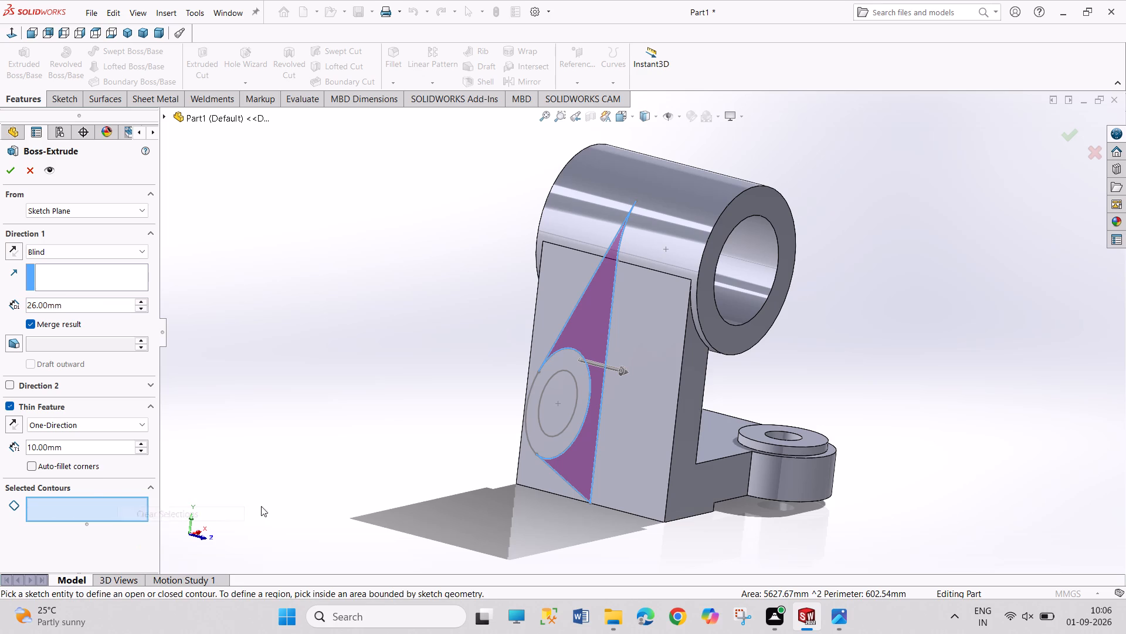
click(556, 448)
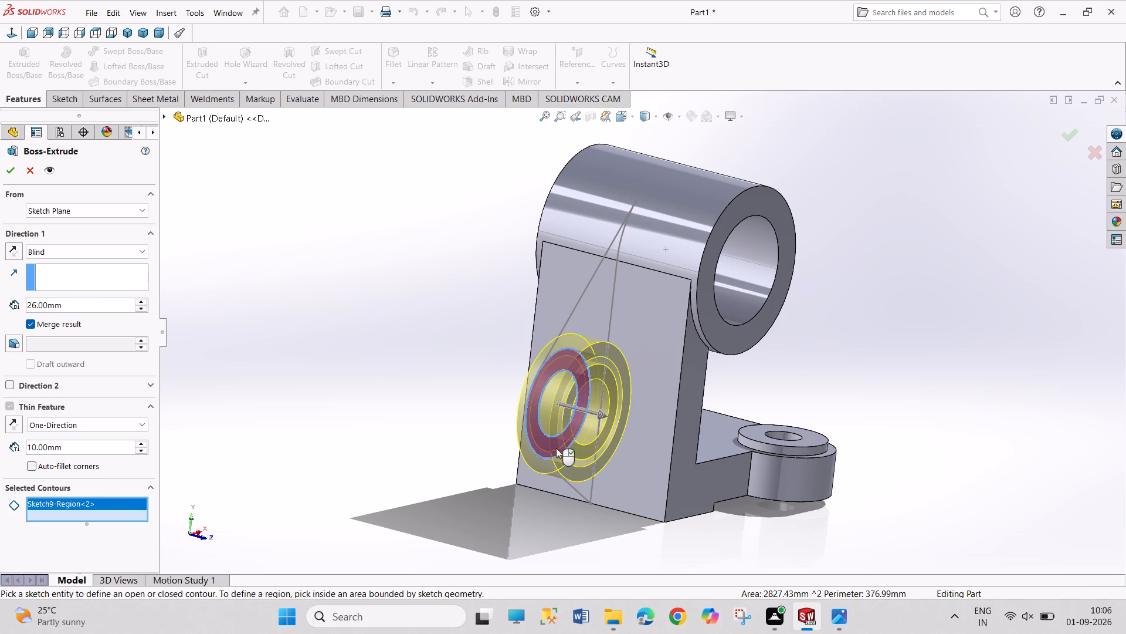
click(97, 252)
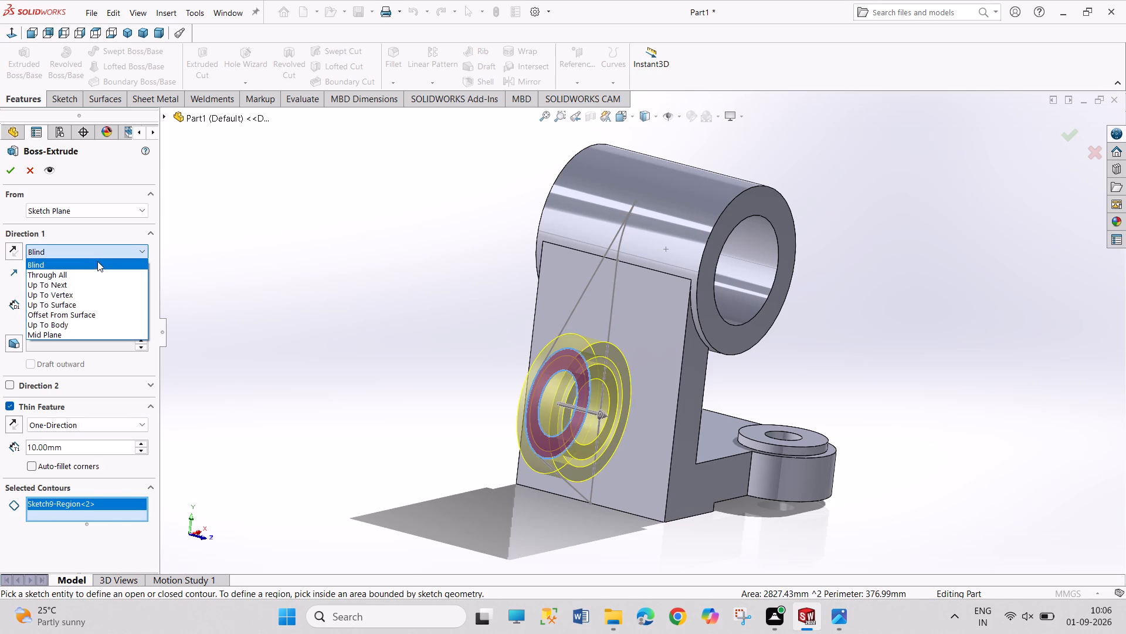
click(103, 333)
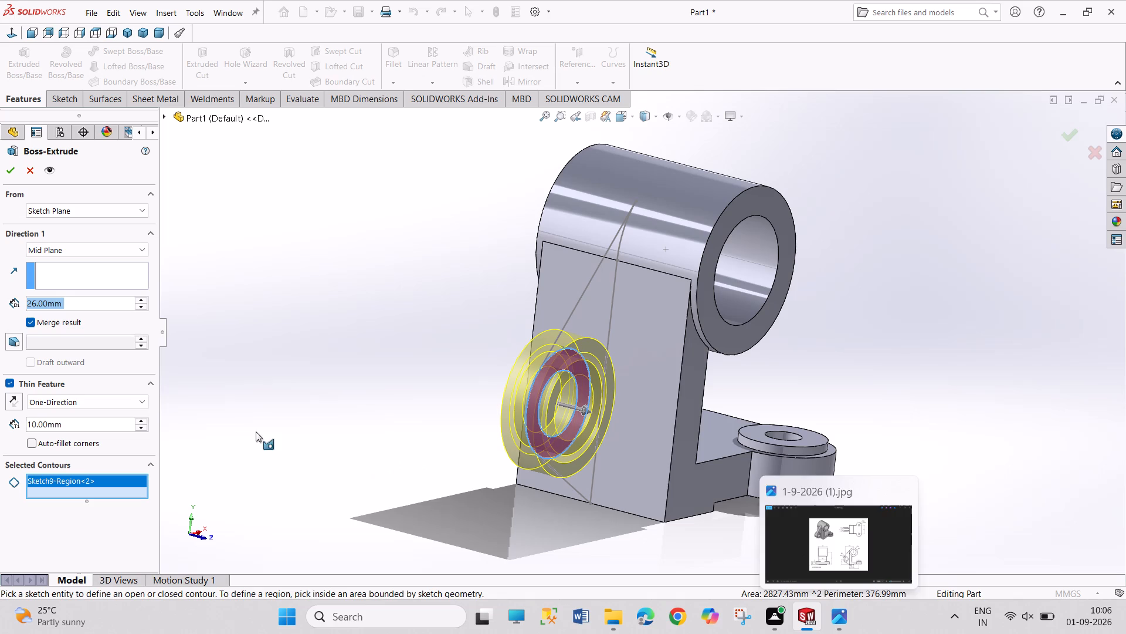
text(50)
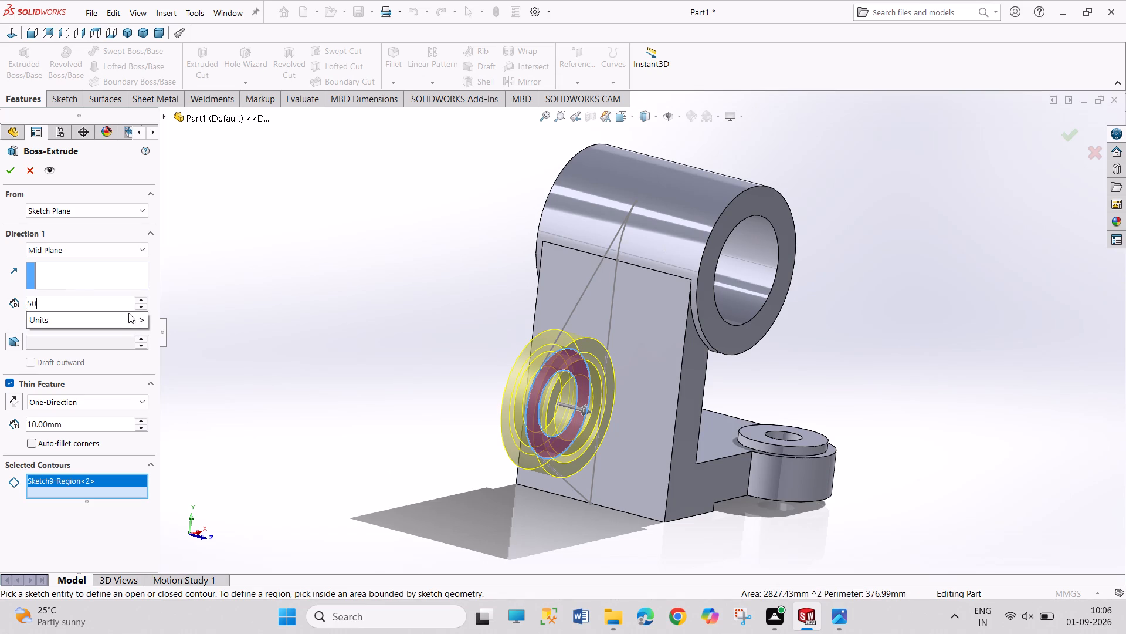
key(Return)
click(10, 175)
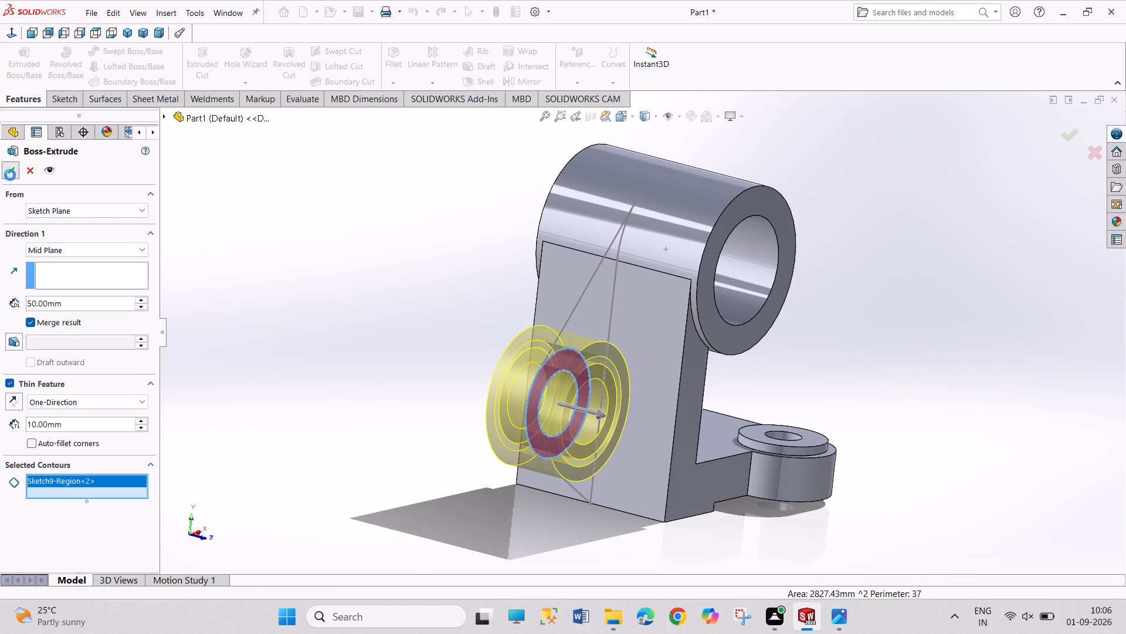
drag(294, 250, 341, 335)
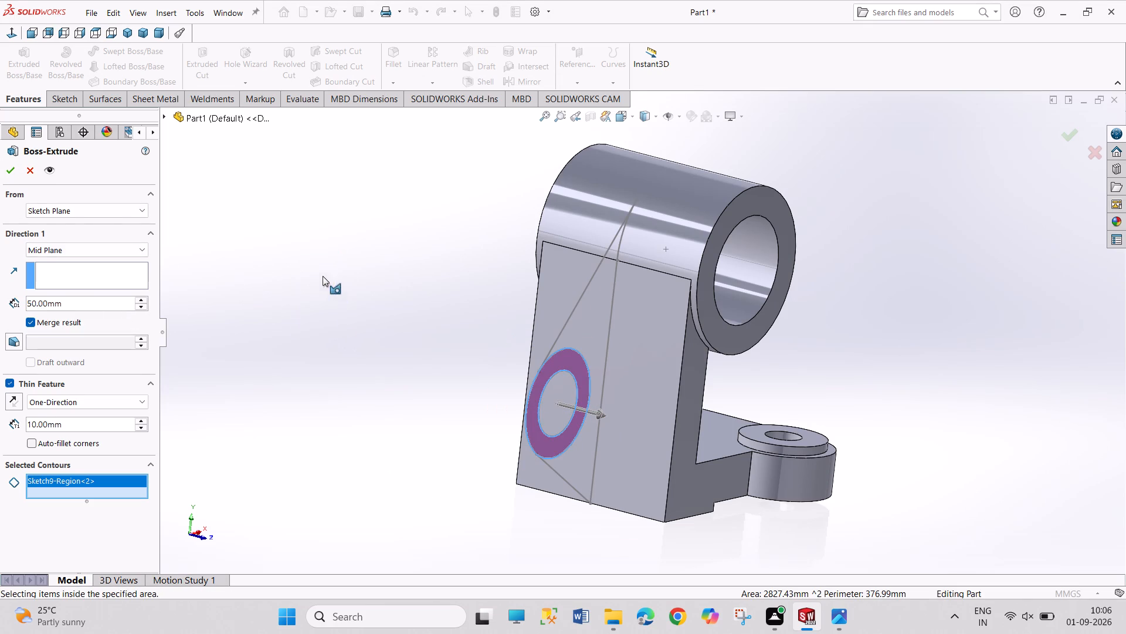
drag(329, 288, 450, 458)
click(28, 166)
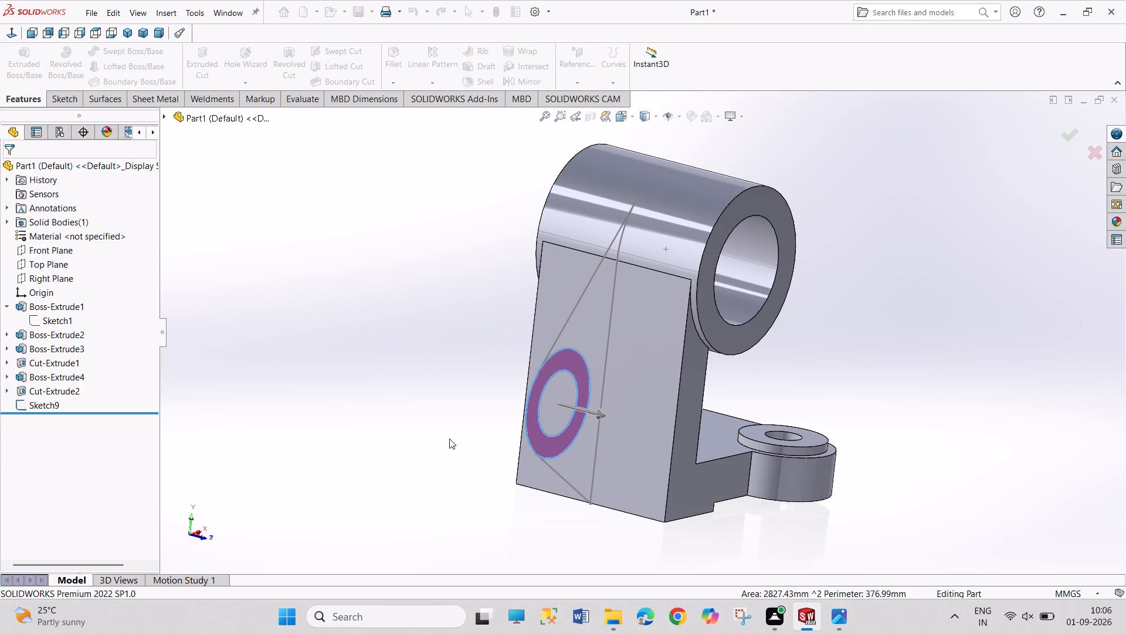
Edit the side boss sketch, trim away the upper and lower sloping lines, and finish the sketch.
right_click(568, 446)
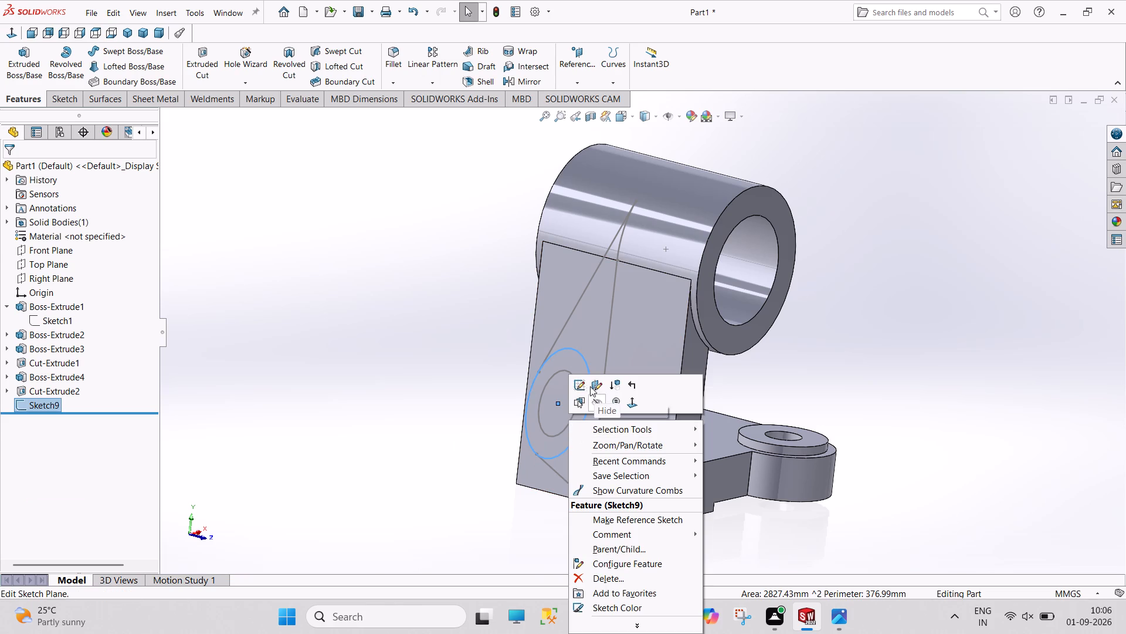
click(575, 383)
drag(281, 396, 323, 492)
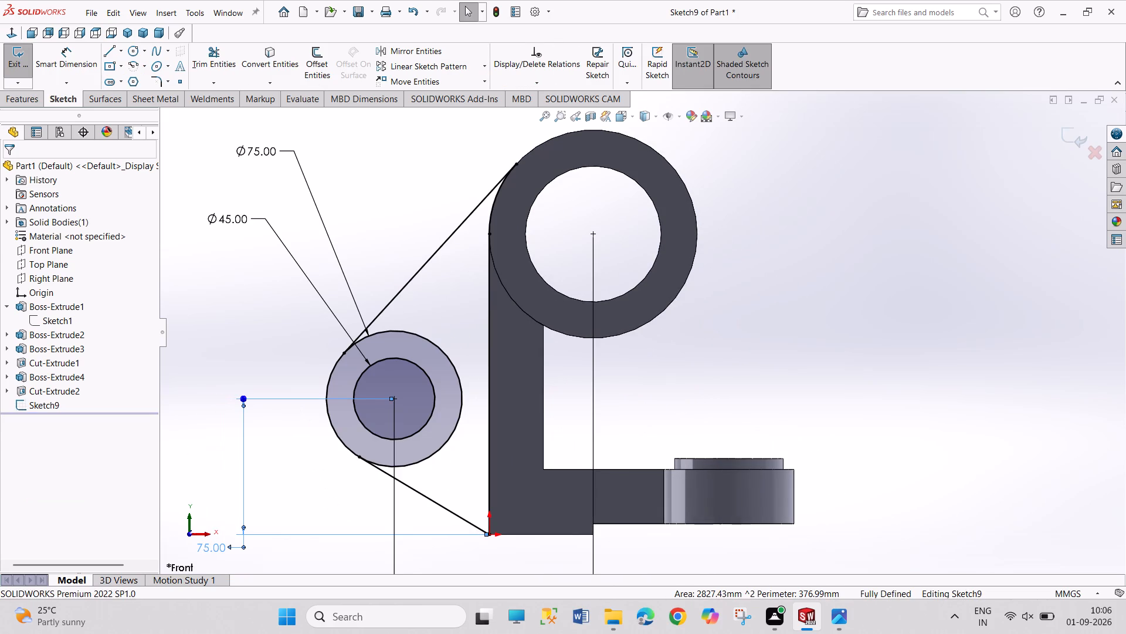
drag(292, 431, 341, 494)
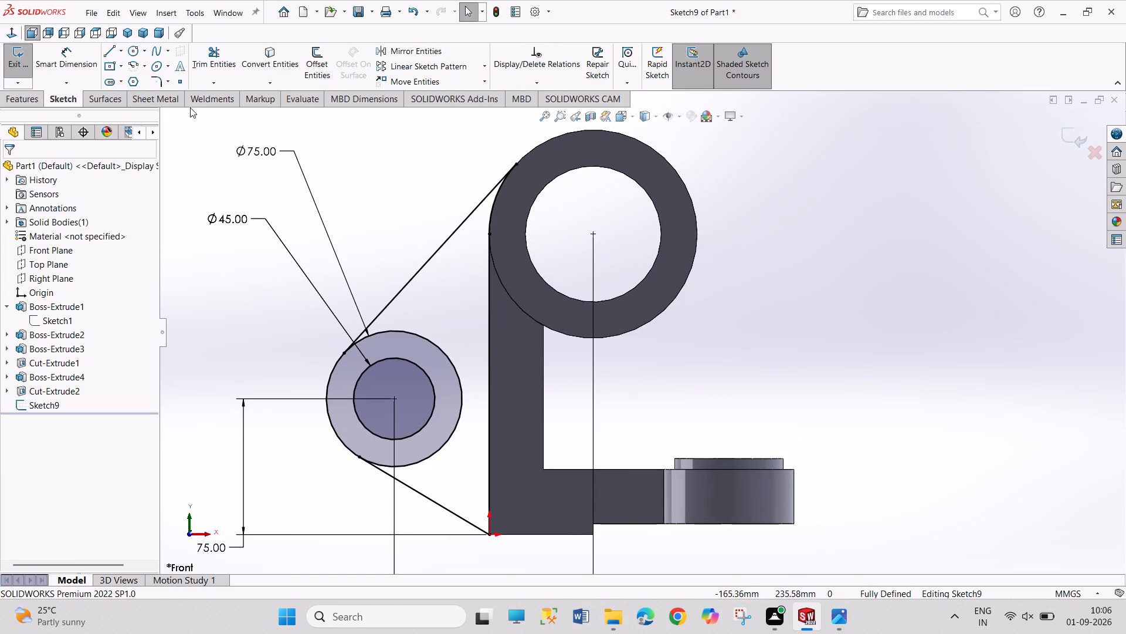
click(215, 55)
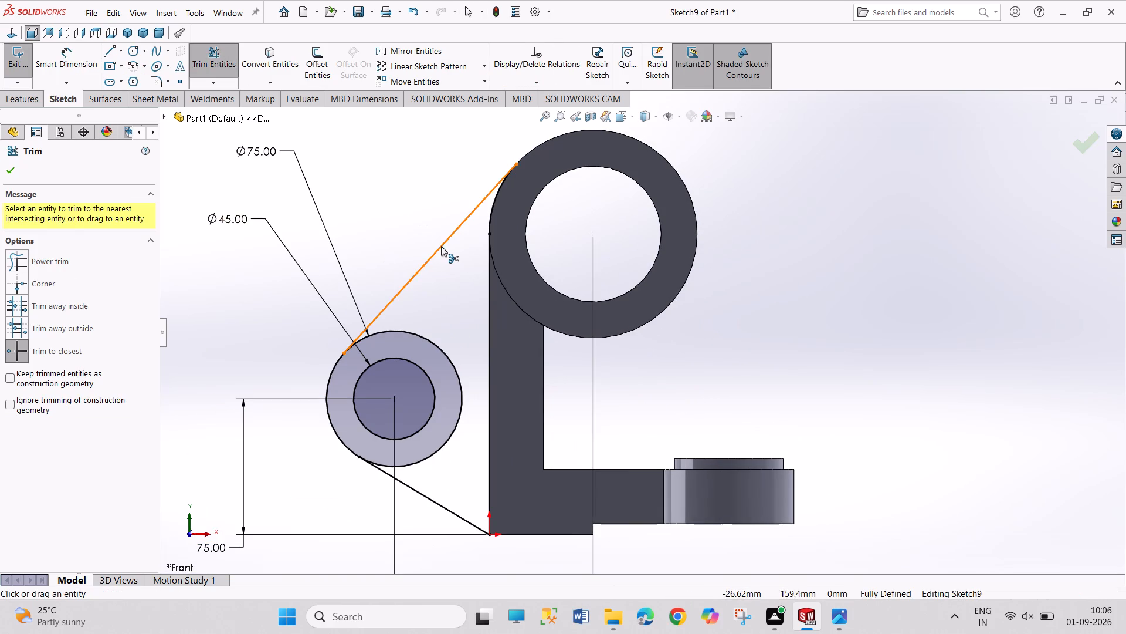
click(442, 247)
drag(489, 357, 489, 365)
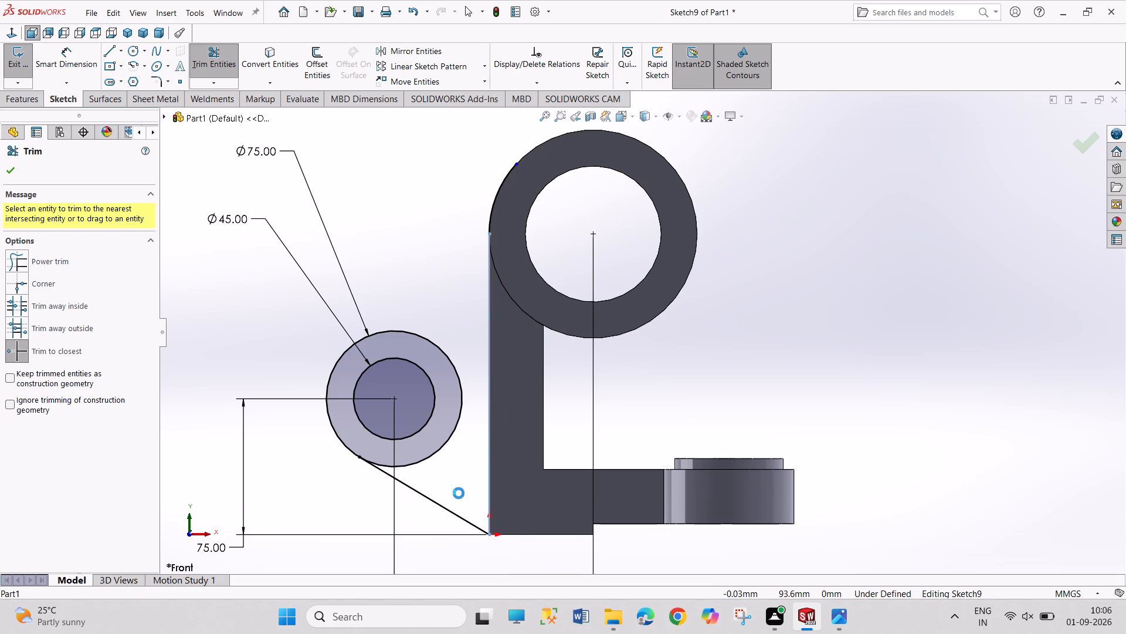
click(639, 313)
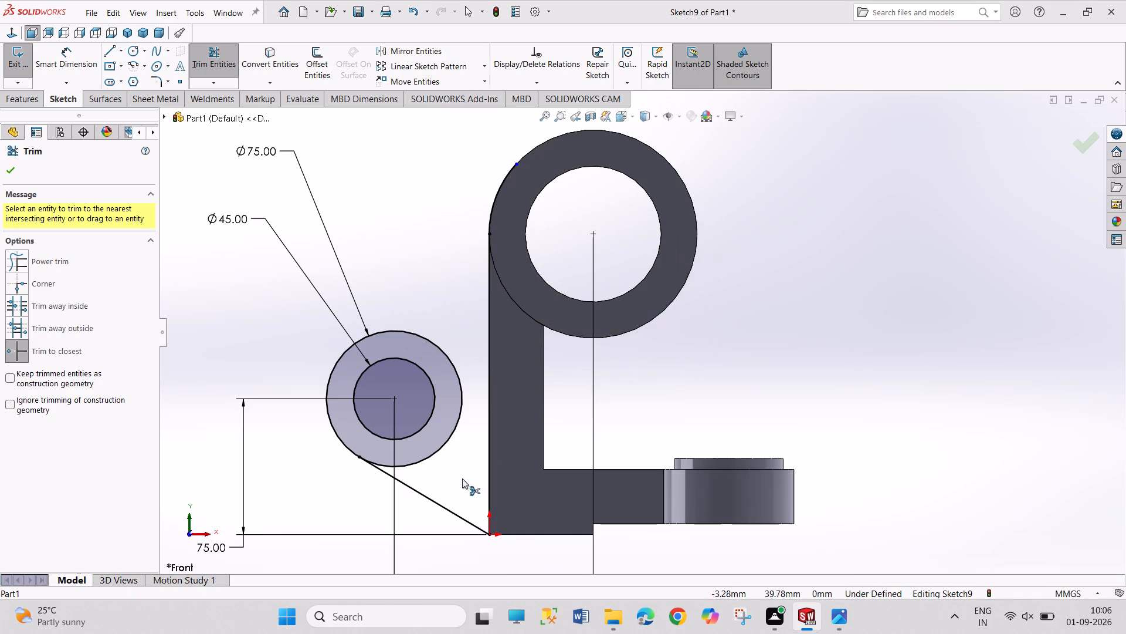
click(441, 507)
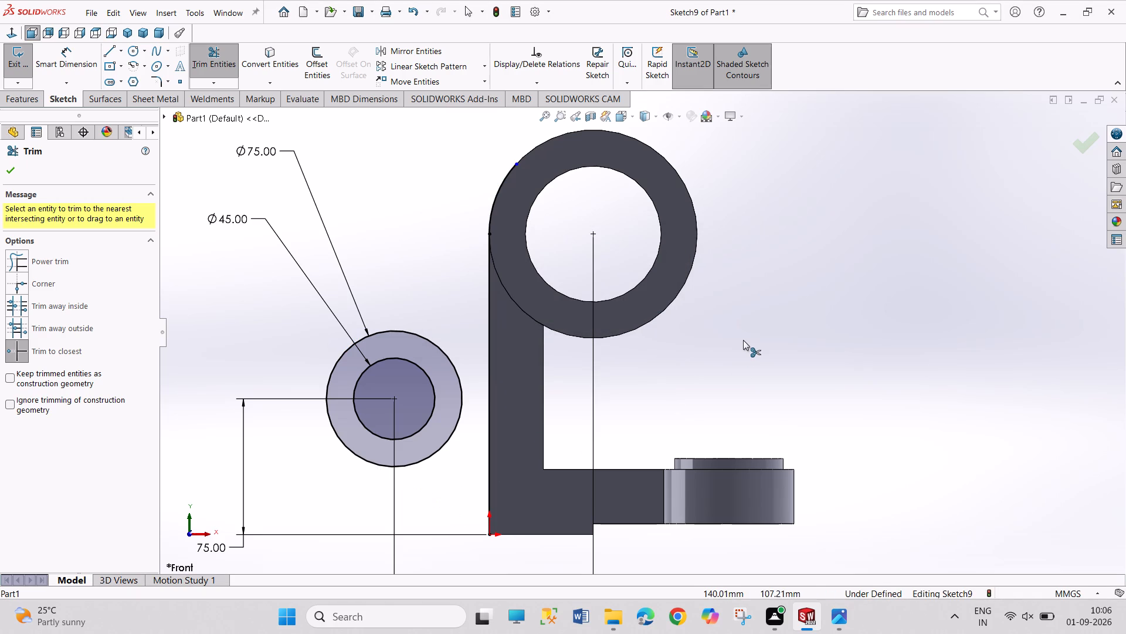
right_click(743, 340)
click(768, 379)
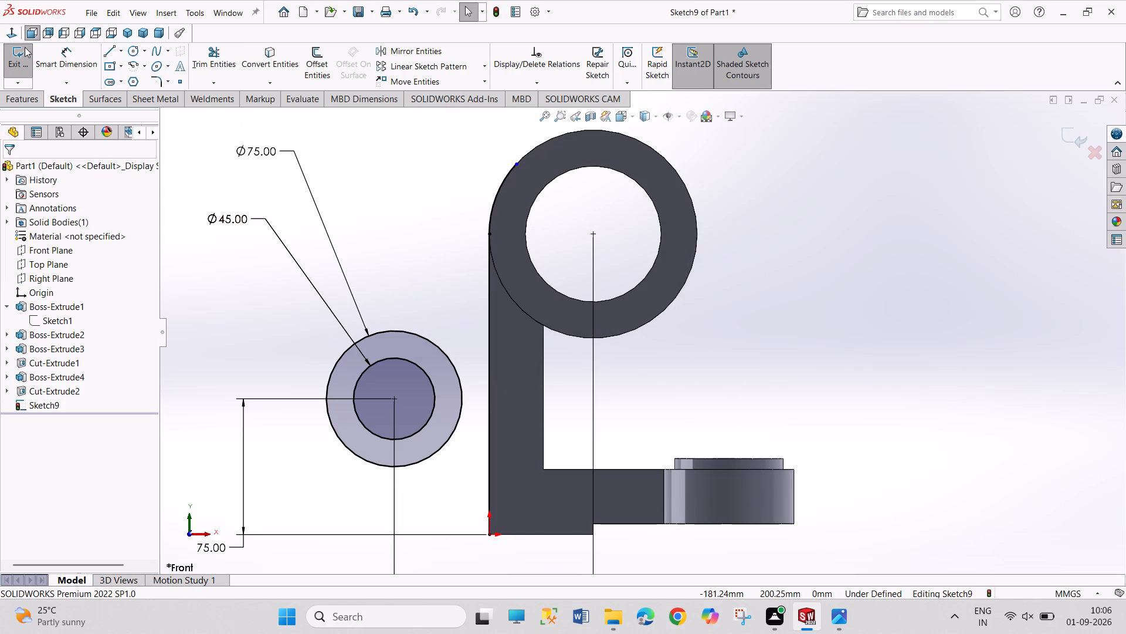
click(25, 60)
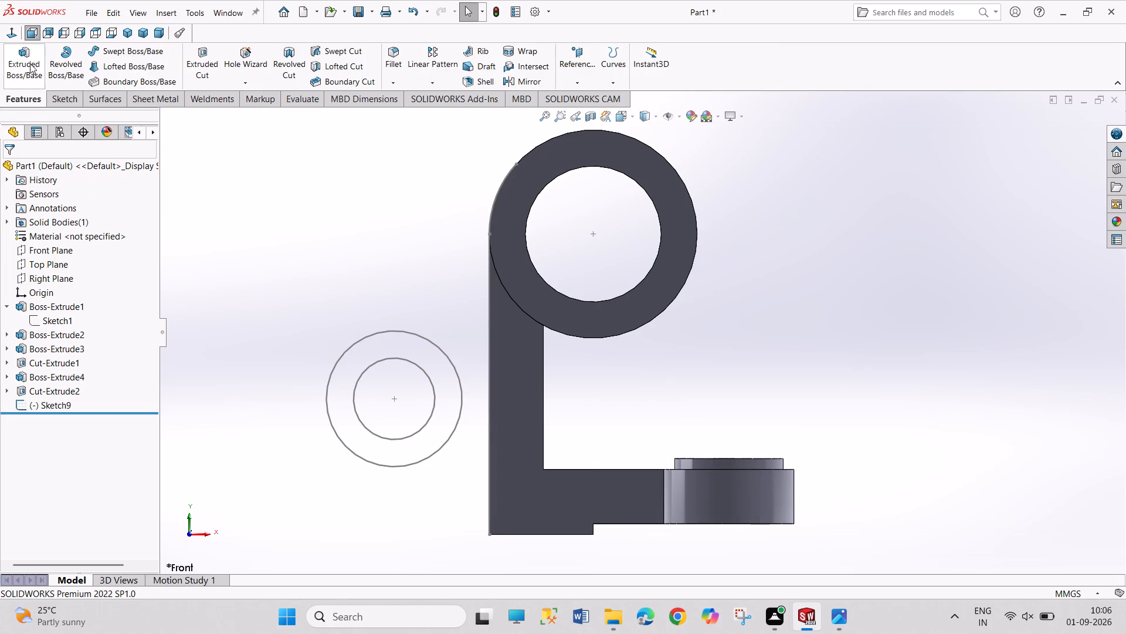
Start a boss extrude of the side boss sketch, using only the ring between the 45 mm and 75 mm circles as contour.
click(16, 62)
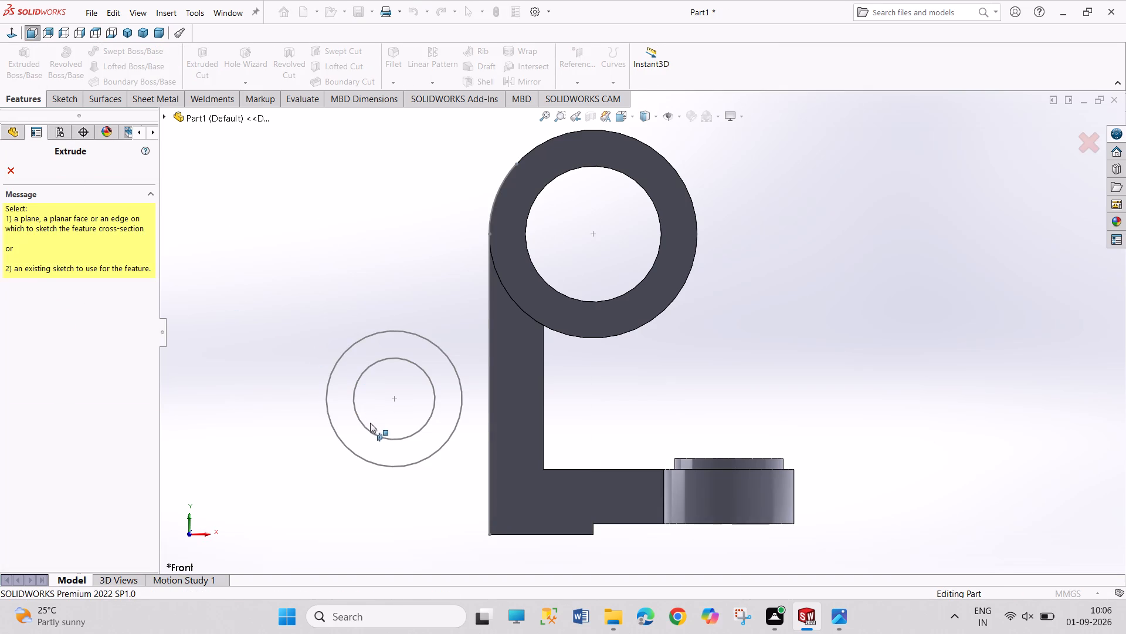
click(370, 429)
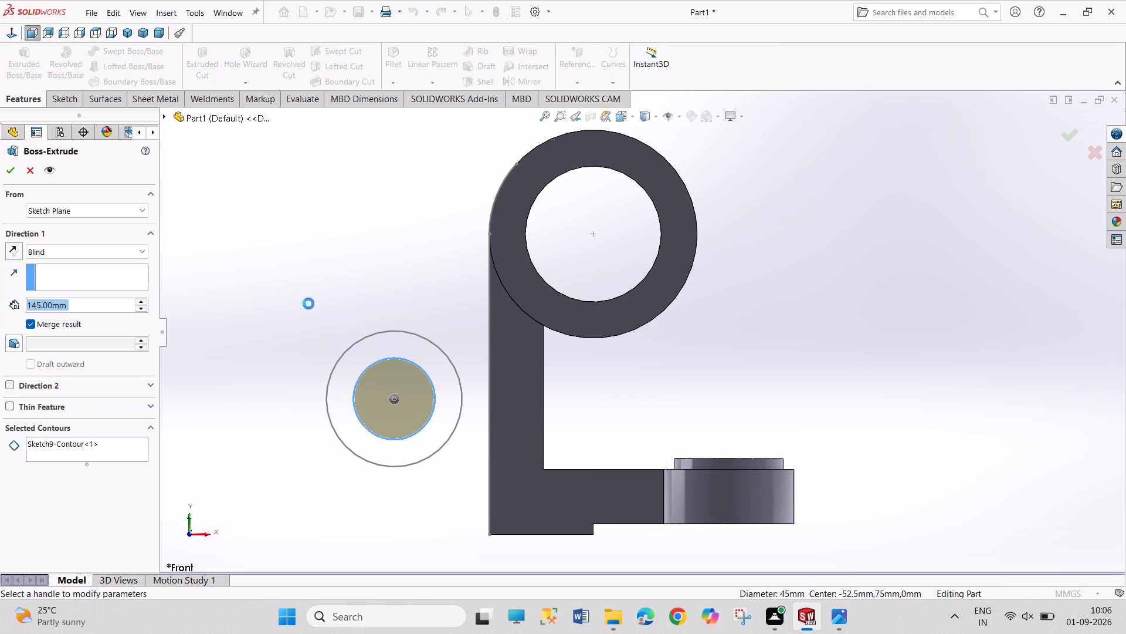
right_click(95, 443)
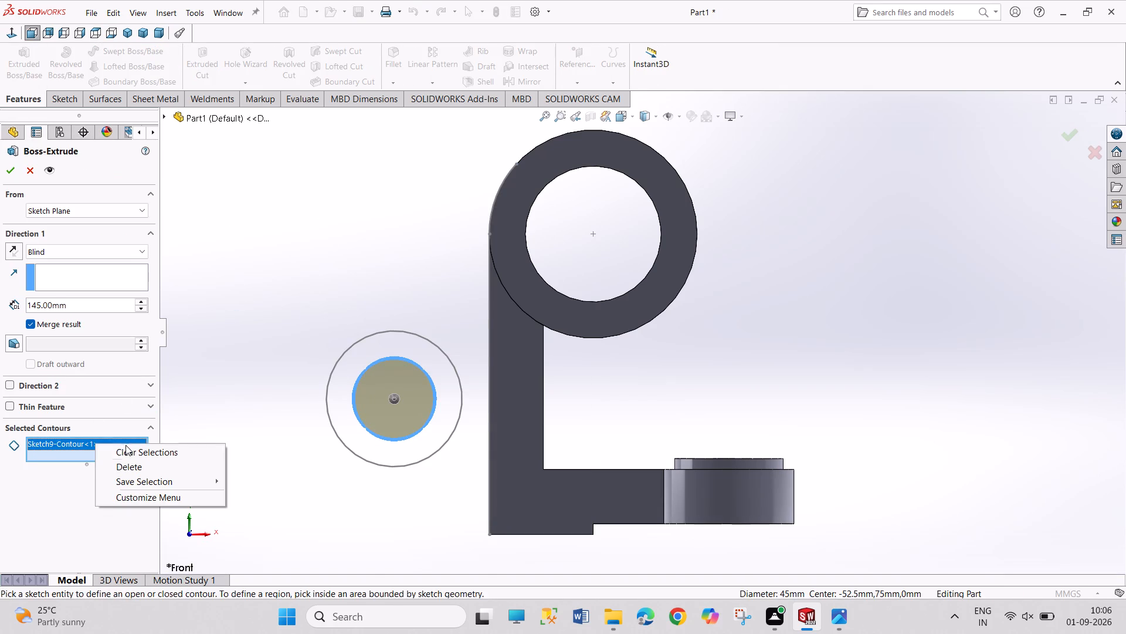
click(133, 454)
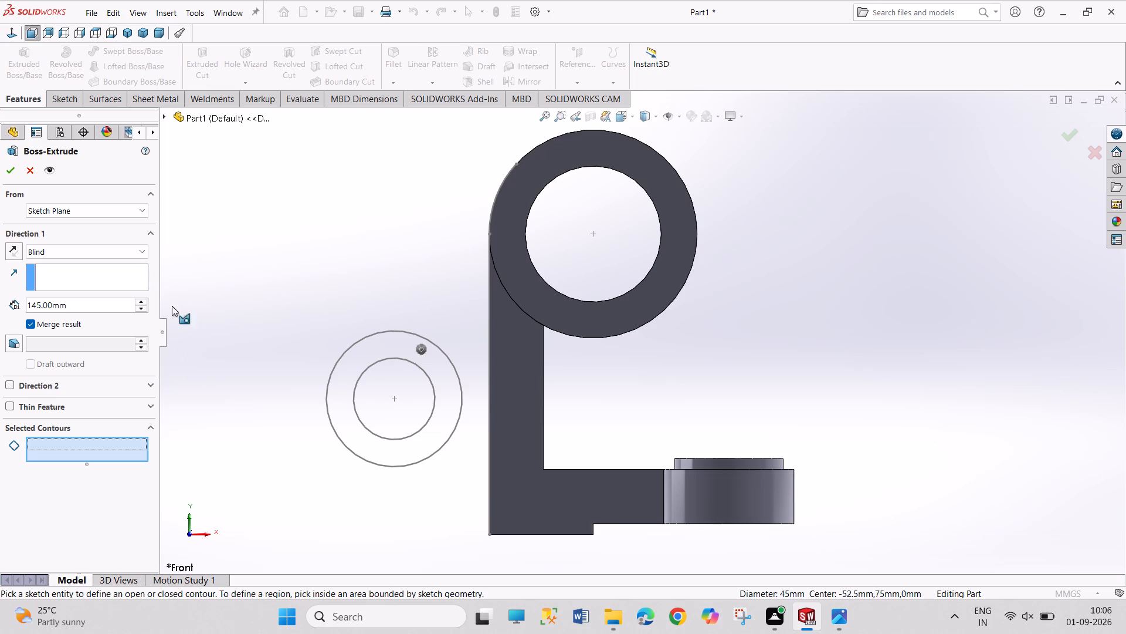
click(354, 455)
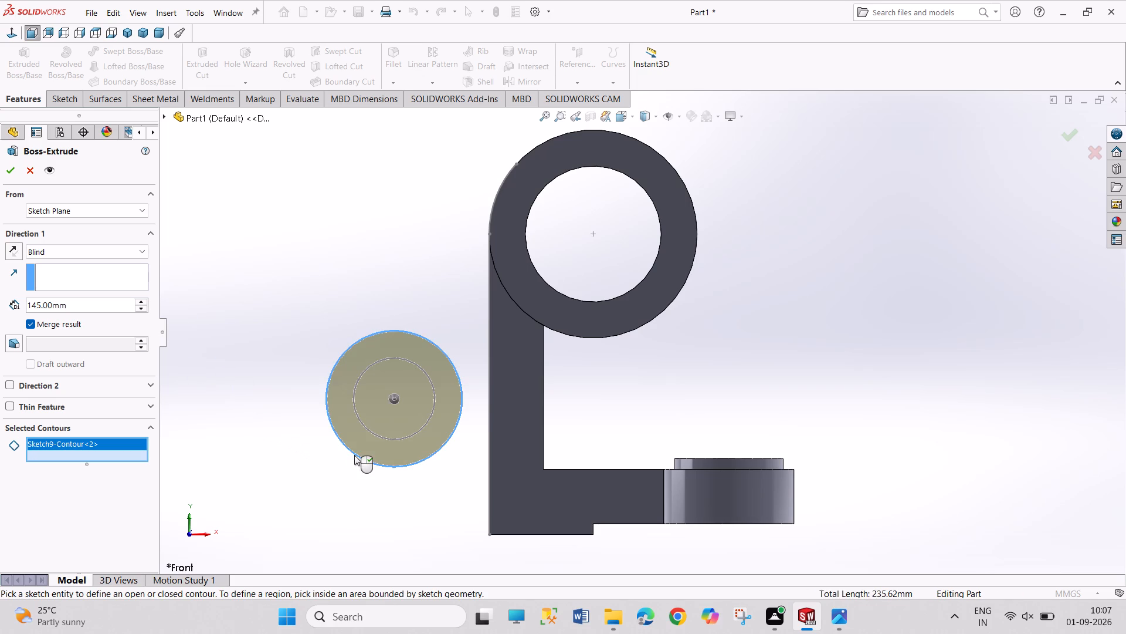
right_click(128, 456)
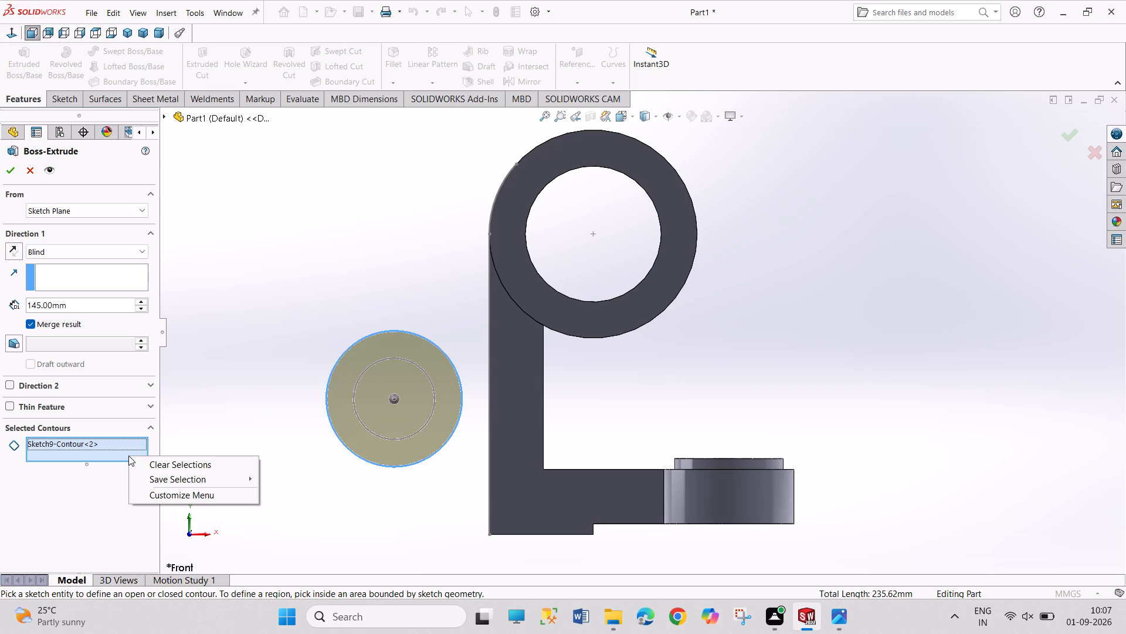
click(128, 456)
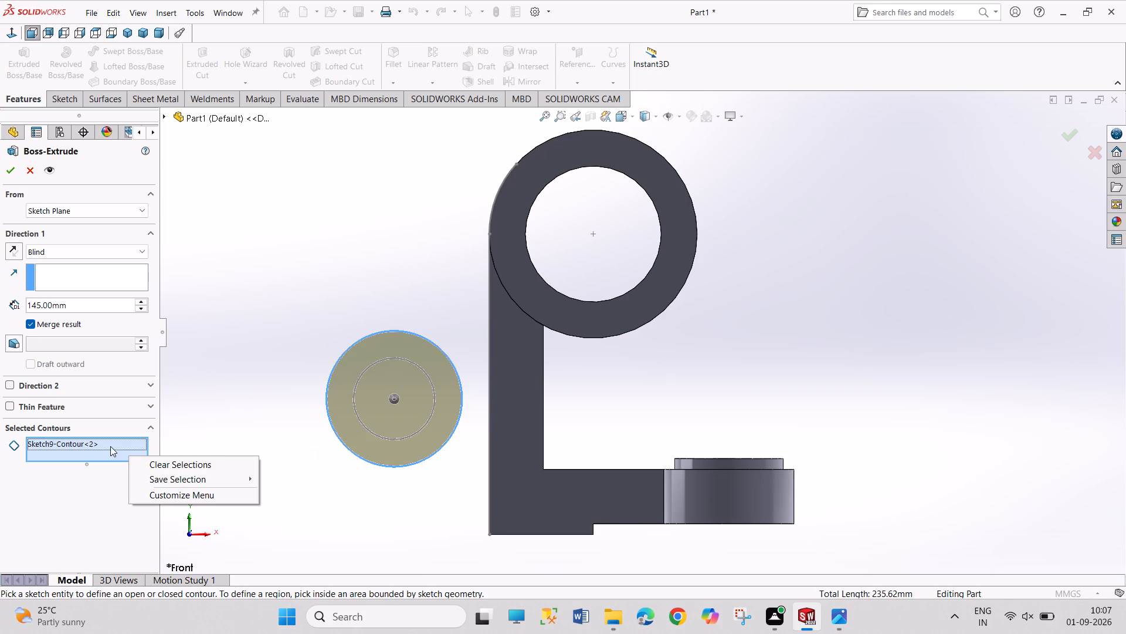
right_click(110, 446)
click(131, 454)
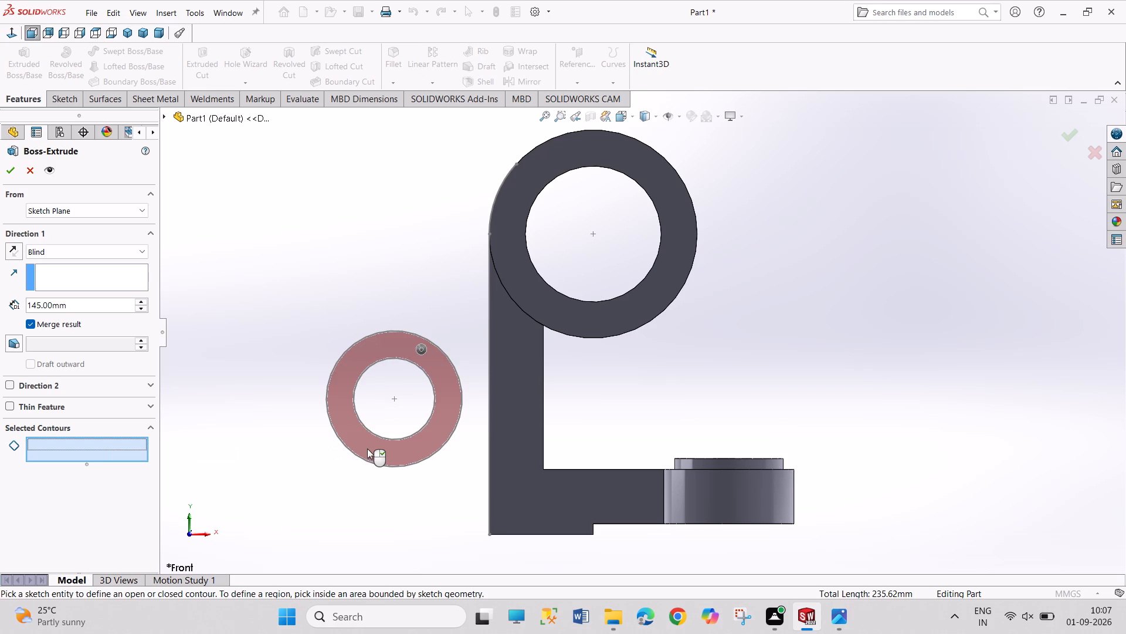
click(367, 448)
Extrude the side boss ring with a Mid Plane end condition to a depth of 50 mm.
middle_drag(229, 357, 275, 377)
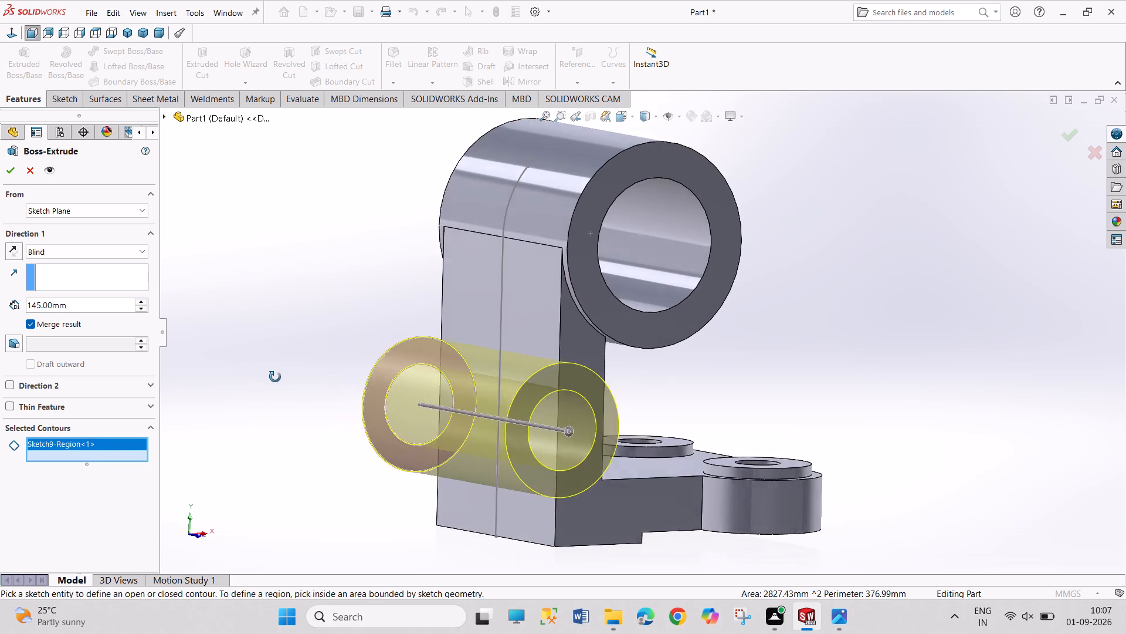
middle_drag(275, 377, 279, 380)
scroll(279, 380, up, 1)
click(76, 247)
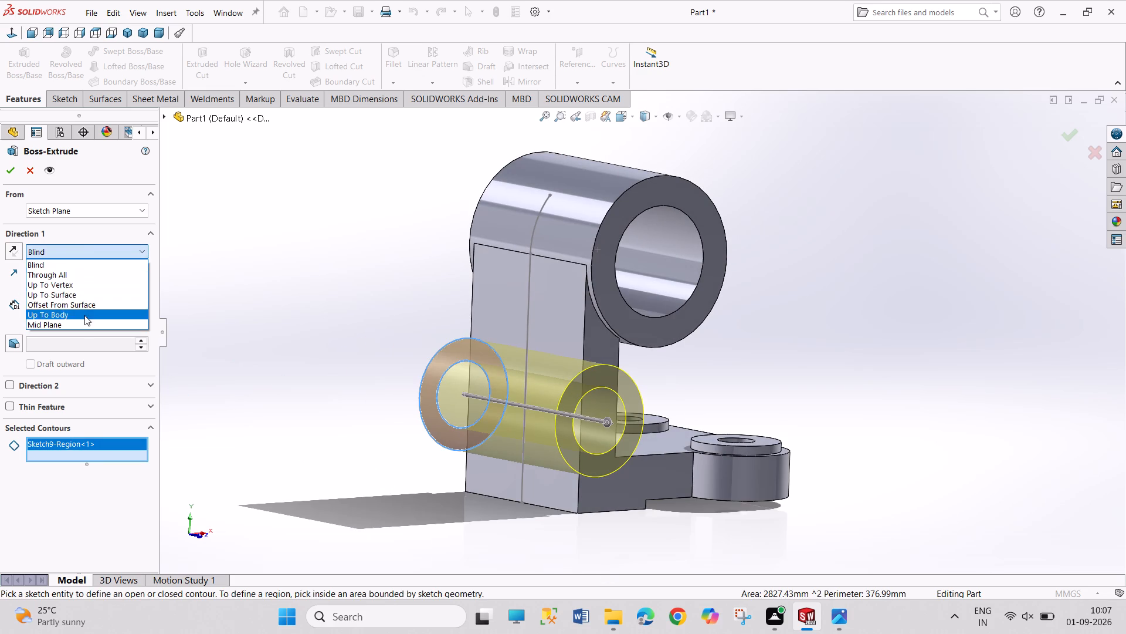
click(86, 323)
text(50)
key(Return)
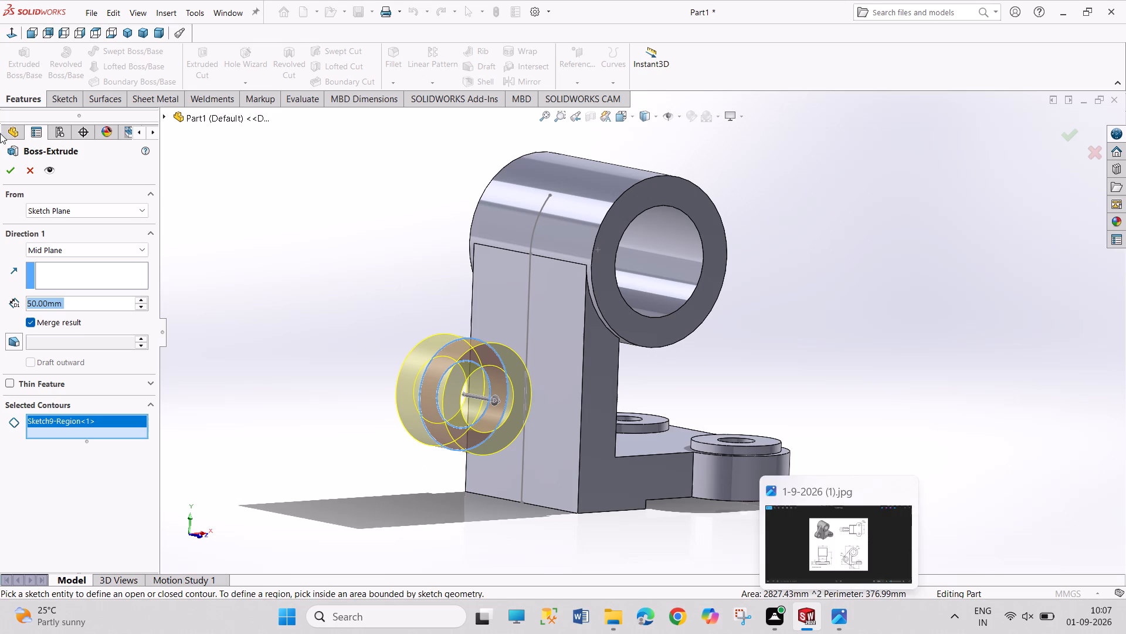
click(8, 168)
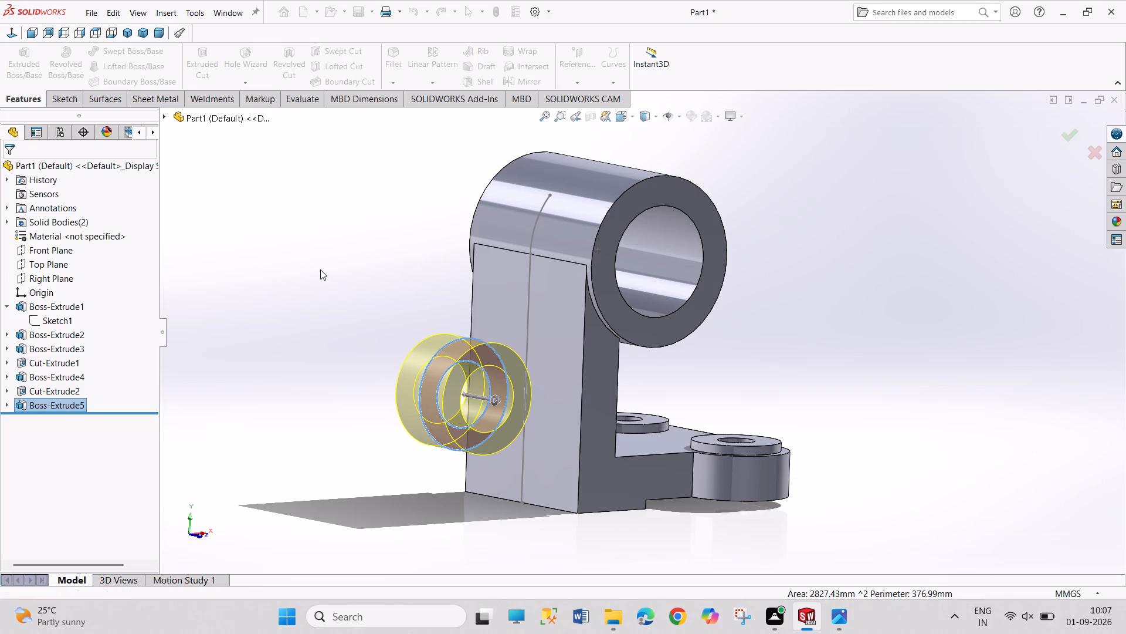
drag(308, 257, 369, 367)
drag(320, 296, 352, 366)
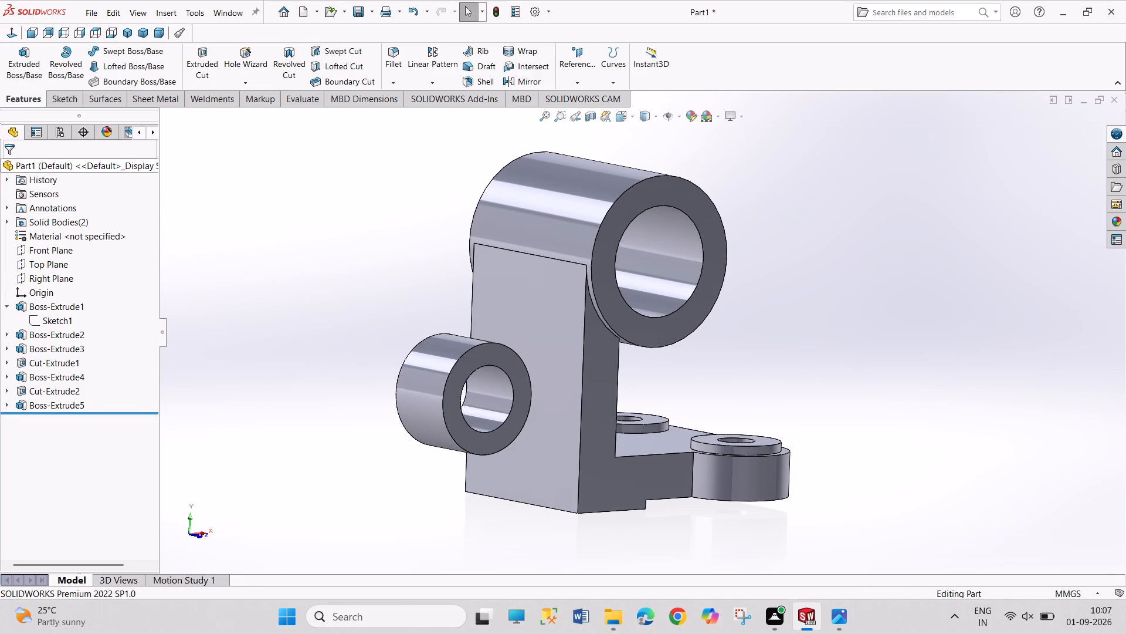
Start a sketch on the Front Plane and draw a sloping line about 98 mm long from the origin to below the side boss.
click(57, 247)
click(70, 235)
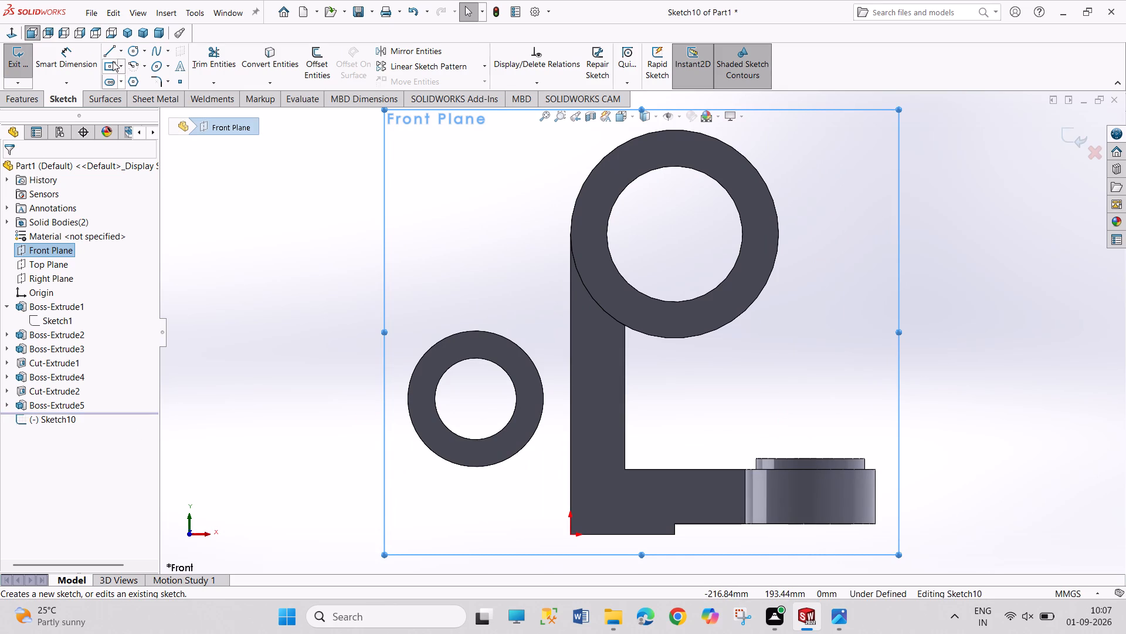
click(110, 50)
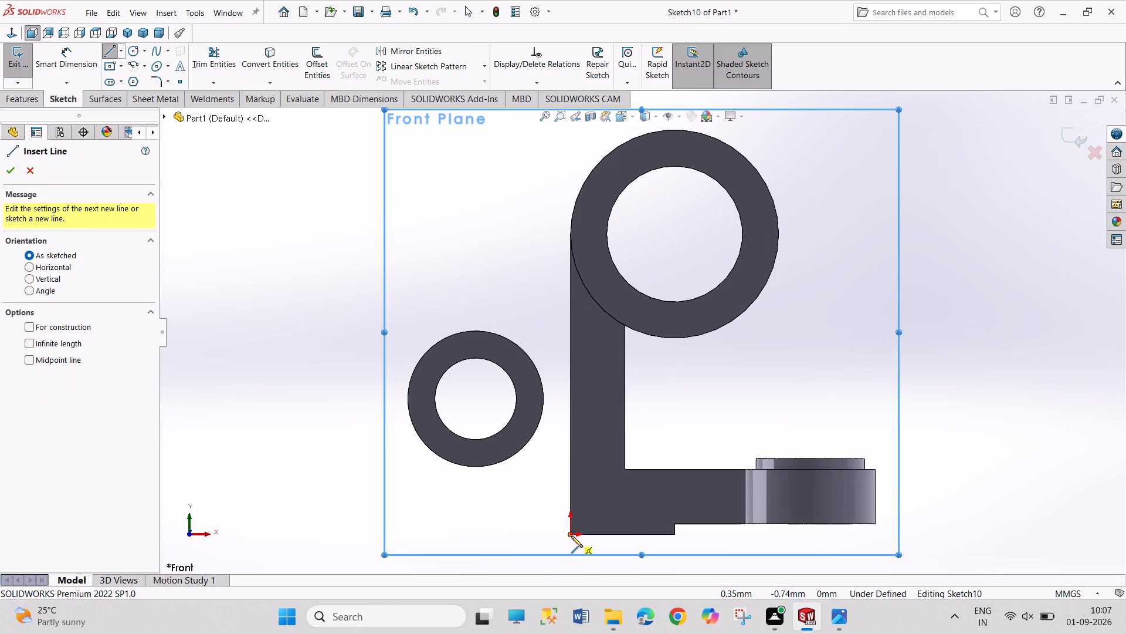
drag(571, 536, 565, 533)
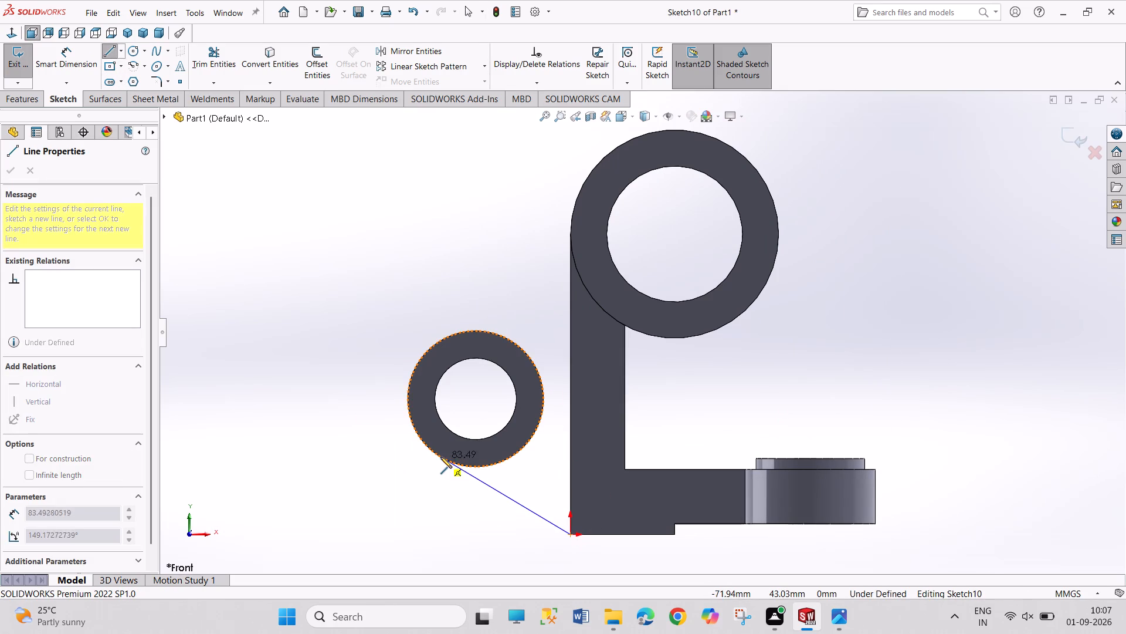
click(401, 481)
right_click(365, 432)
click(375, 439)
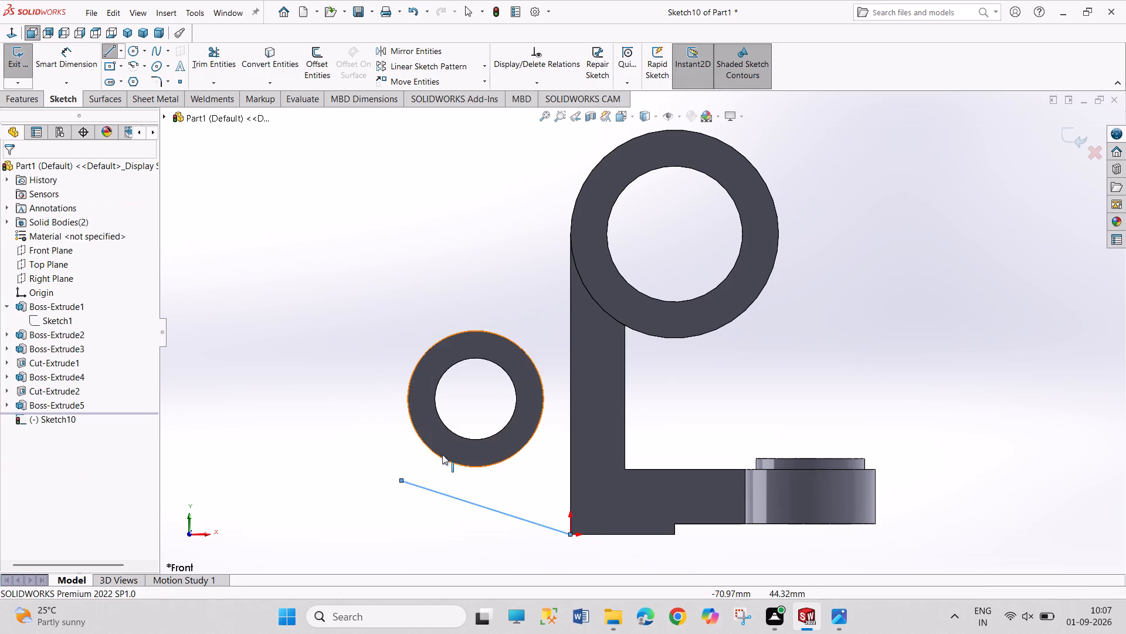
Convert the side boss's outer circle, the upright's outer vertical edge and the large ring's outer circle into sketch entities.
click(442, 458)
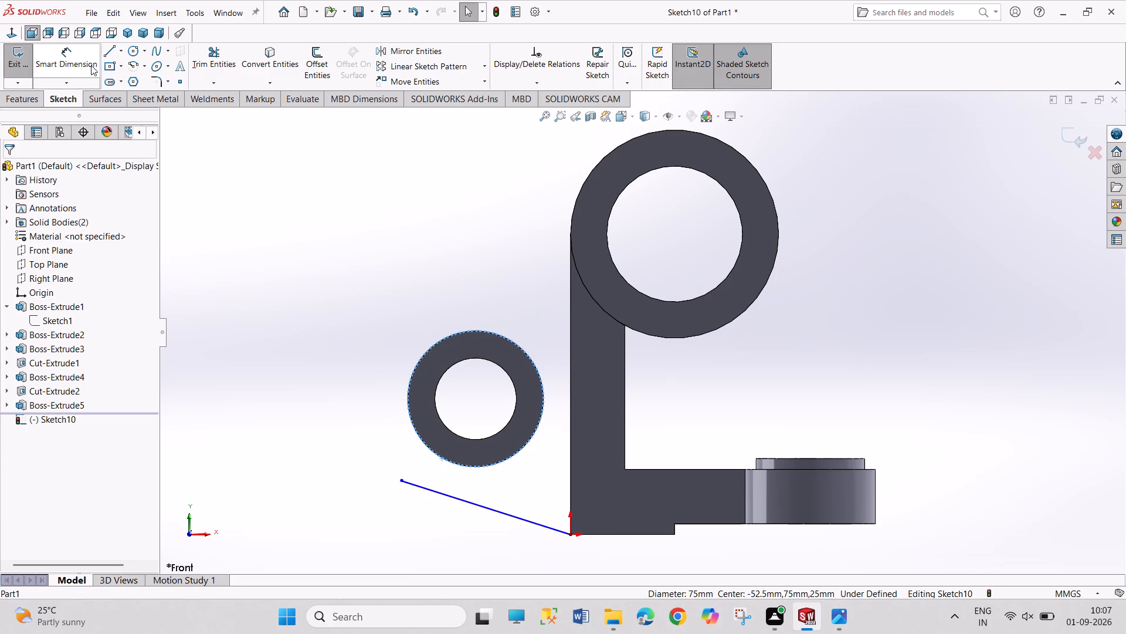
click(264, 63)
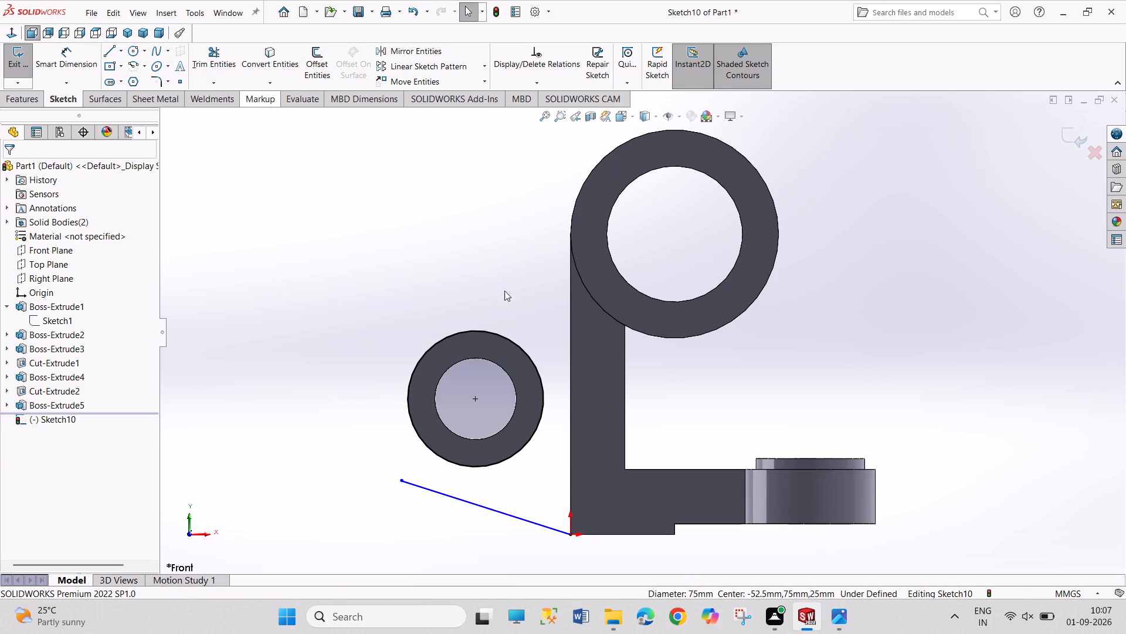
click(573, 330)
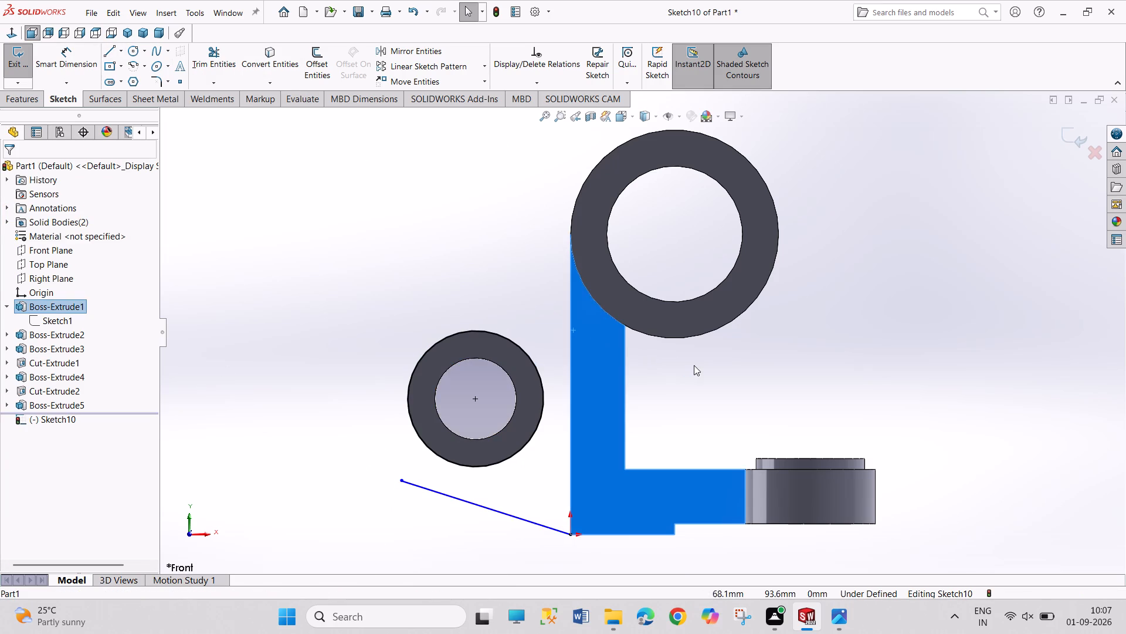
click(694, 365)
click(570, 362)
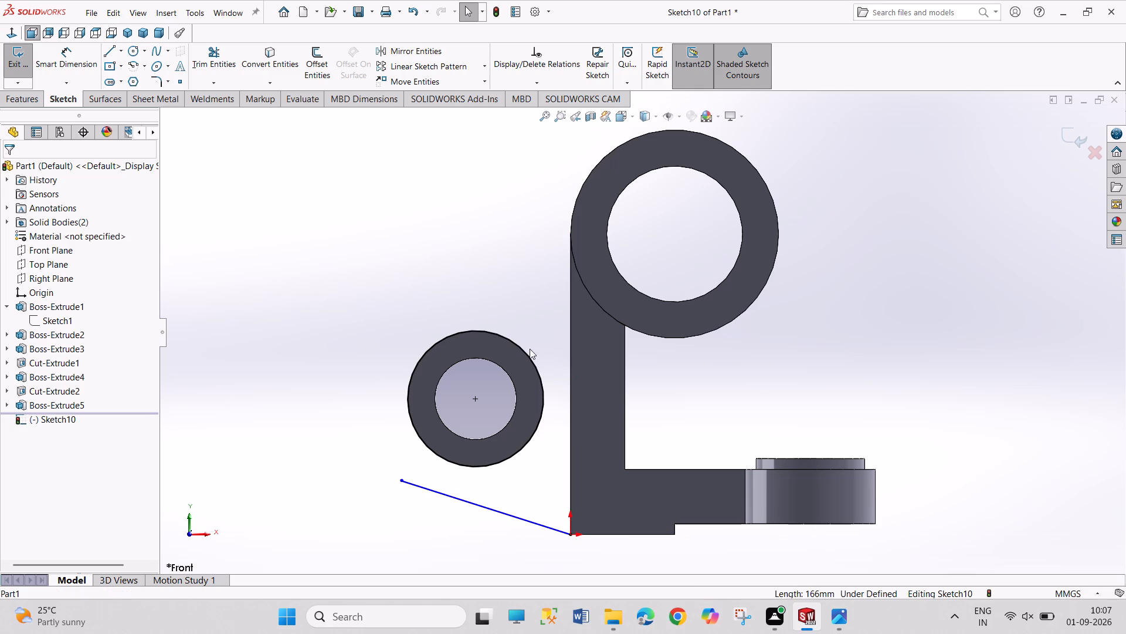
click(274, 65)
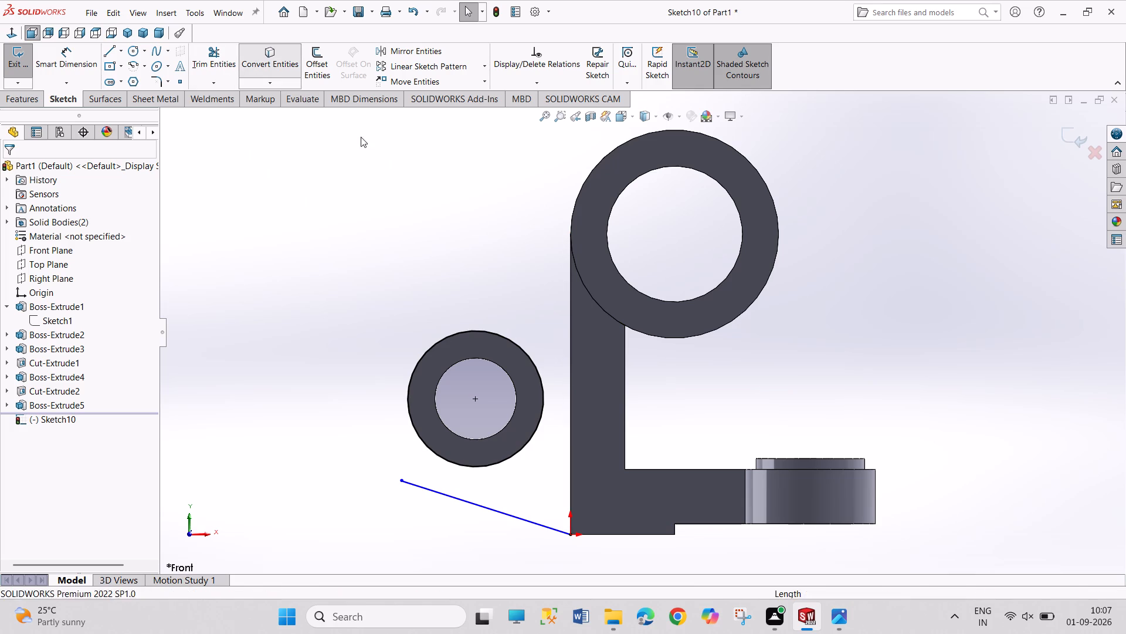
click(569, 328)
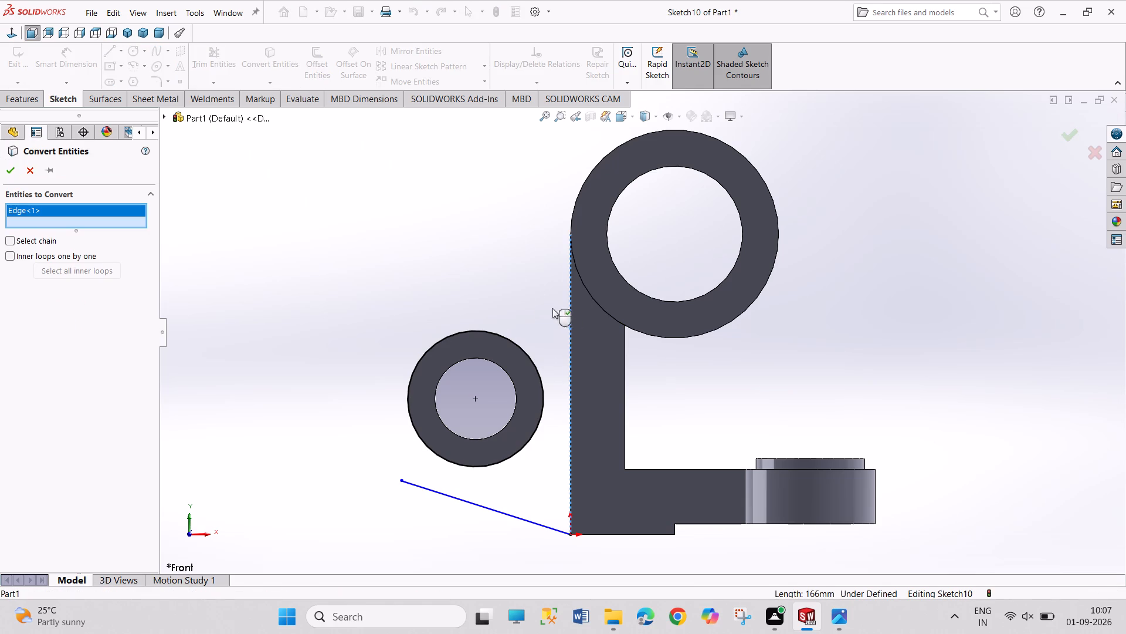
click(592, 173)
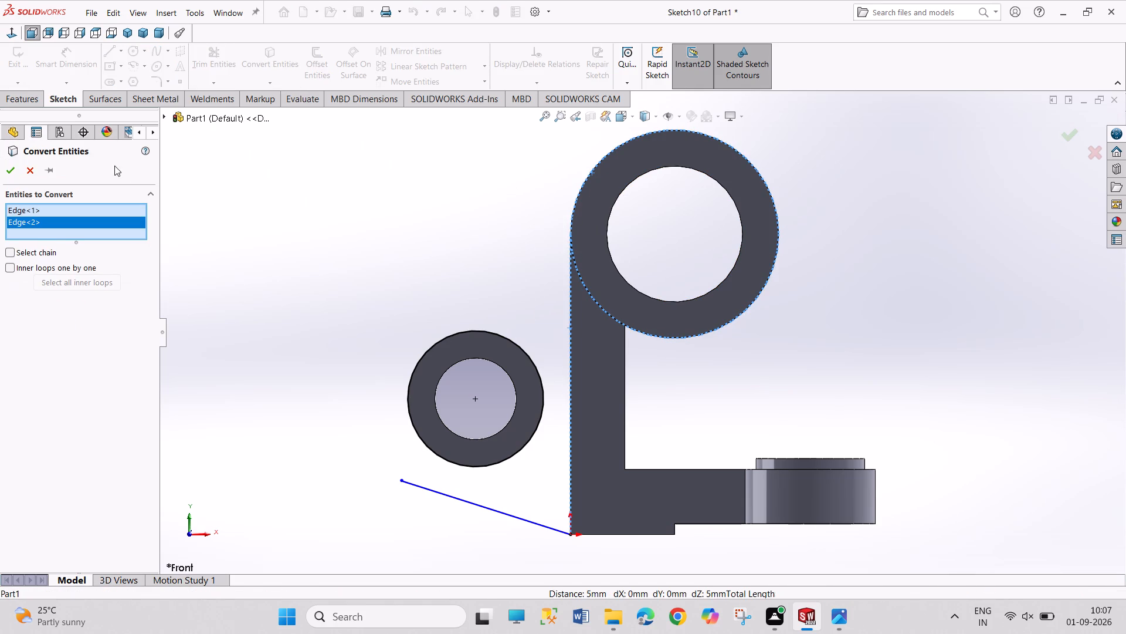
click(12, 166)
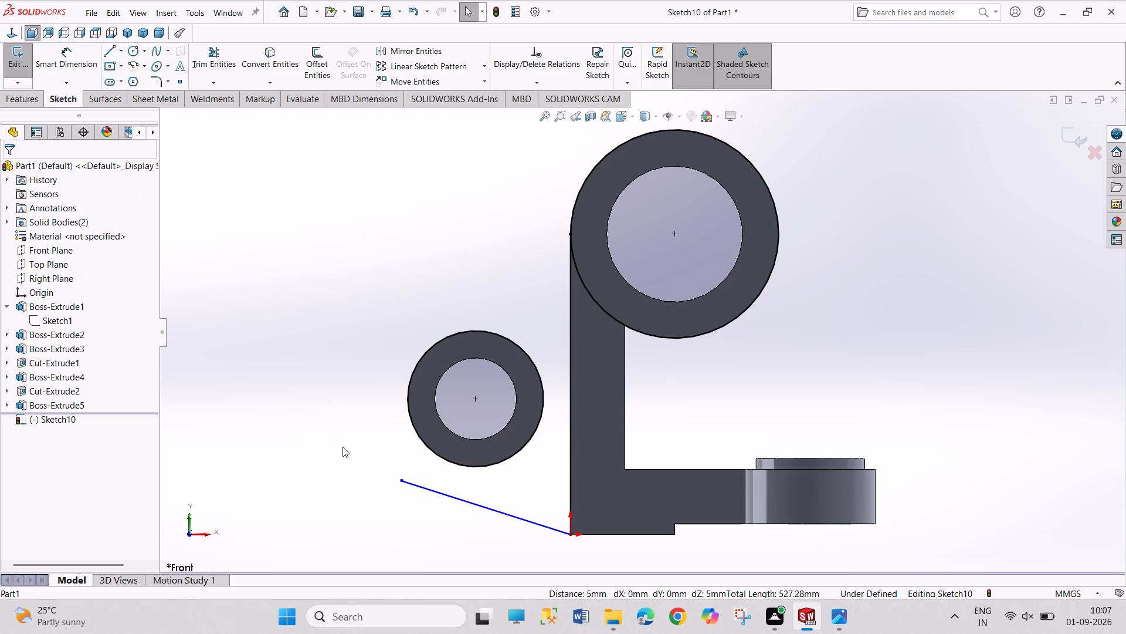
Make the lower sloping line's free end coincident with the side boss's outer circle and the line tangent to that circle.
click(402, 480)
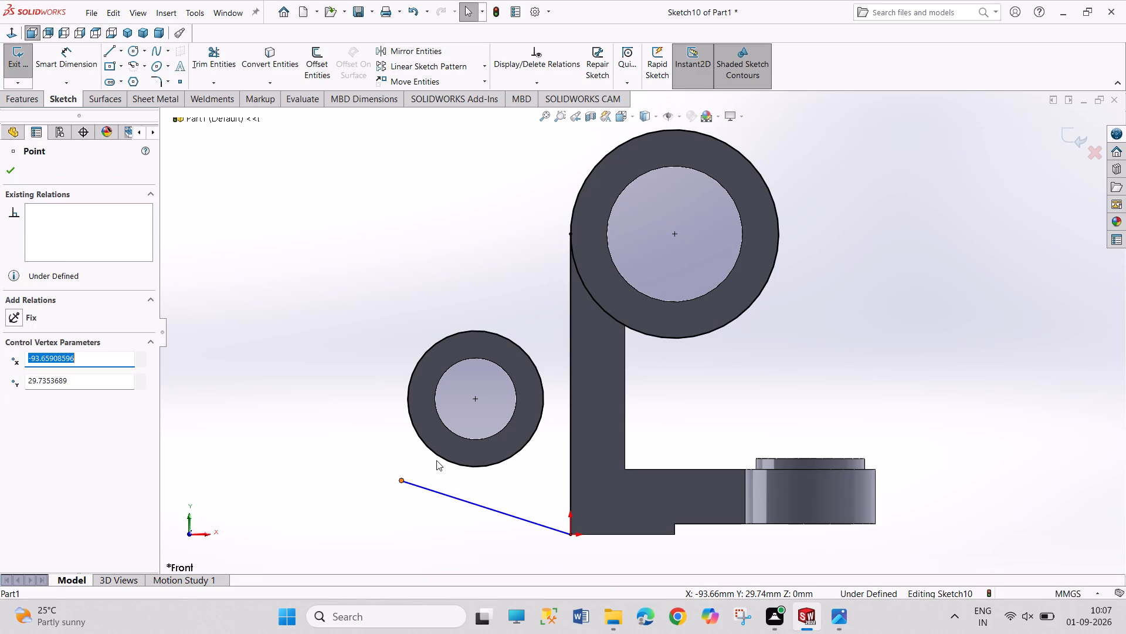
ctrl+click(440, 458)
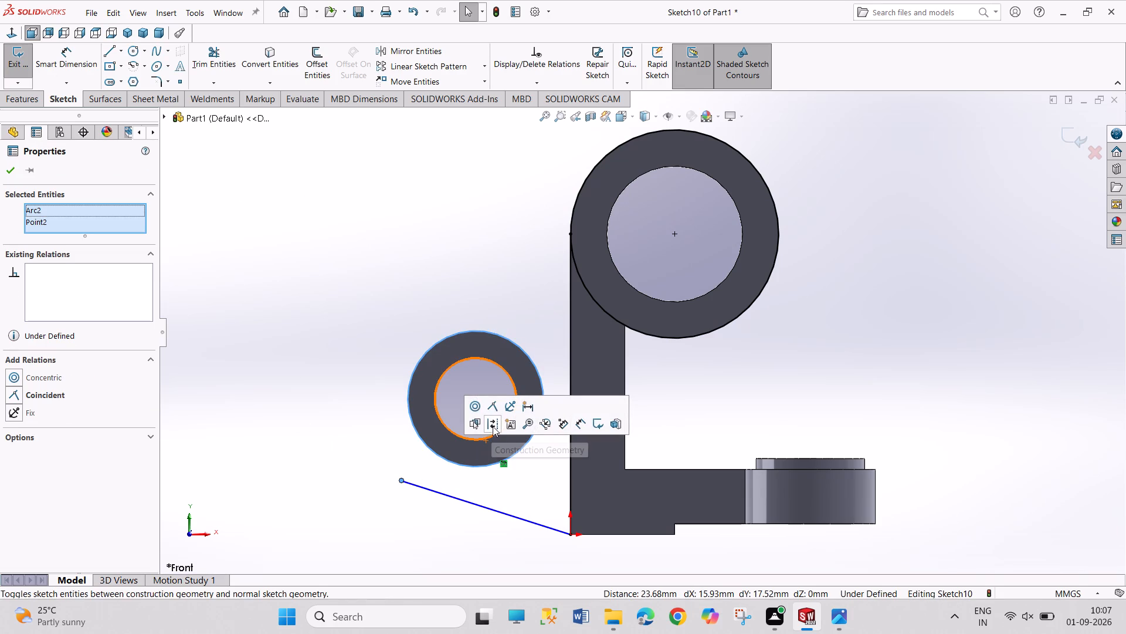
click(496, 412)
drag(340, 455, 377, 518)
drag(344, 471, 445, 559)
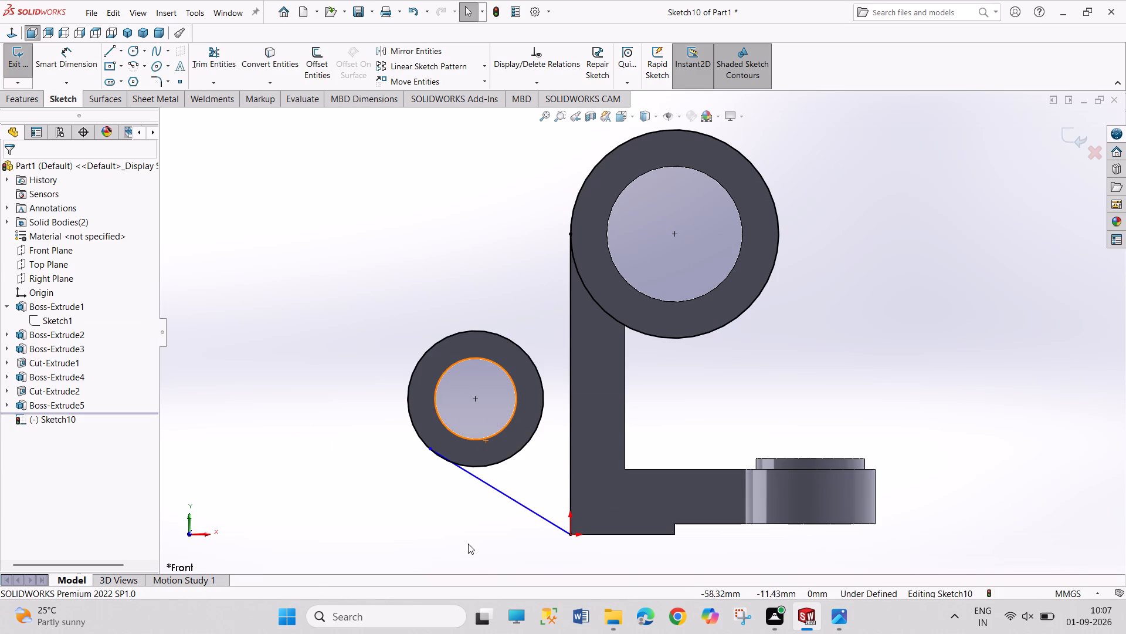
click(490, 485)
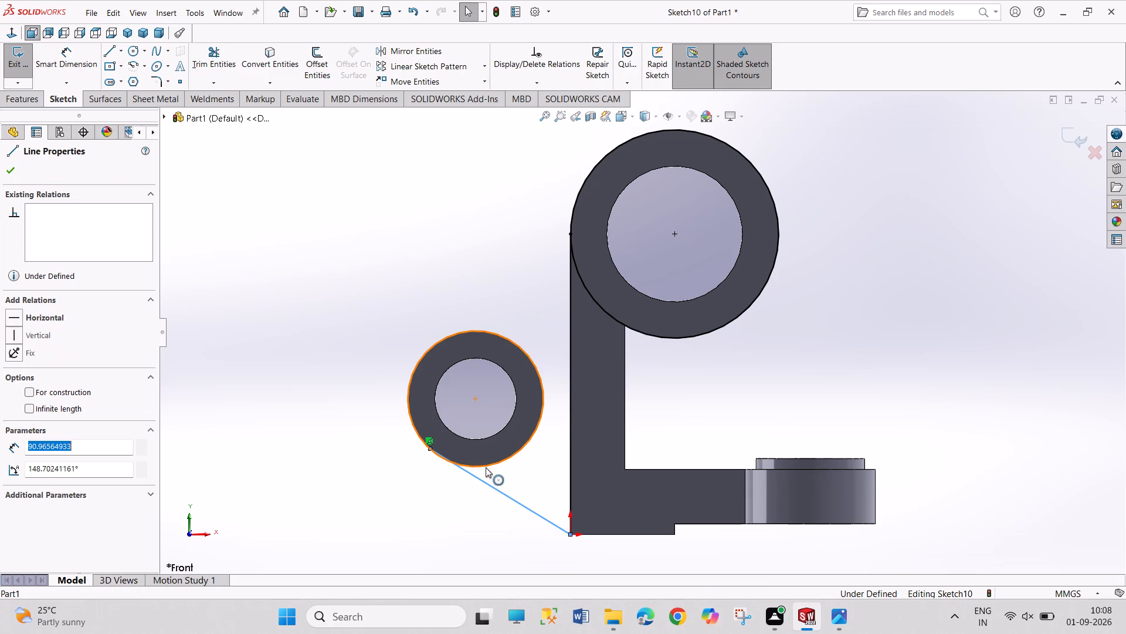
ctrl+click(486, 467)
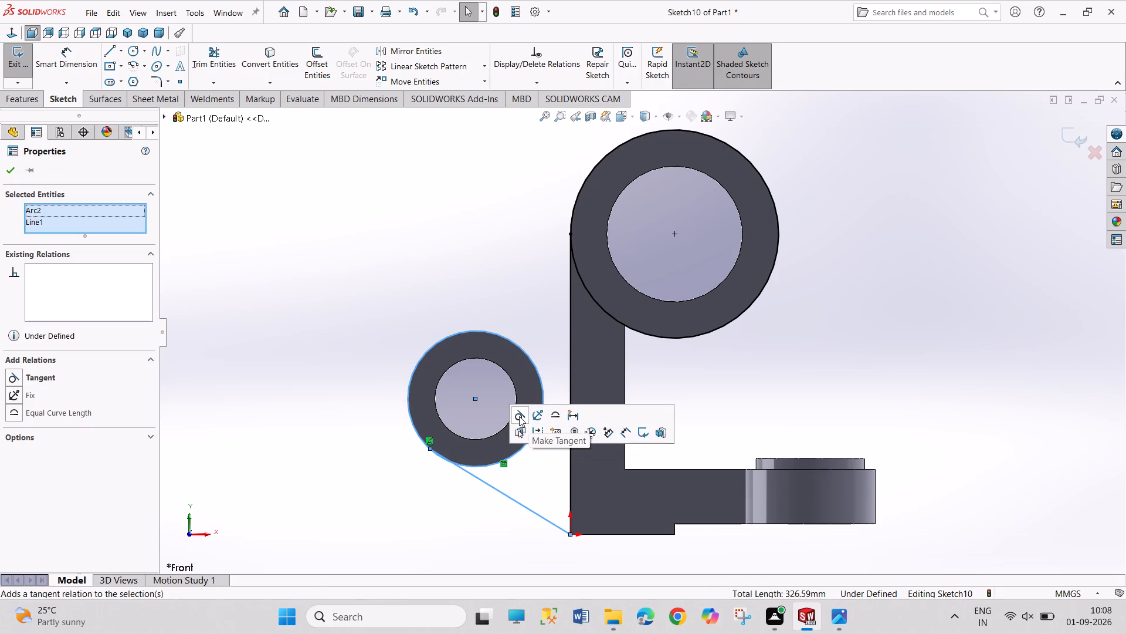
click(519, 416)
drag(293, 400, 379, 509)
drag(311, 435, 355, 497)
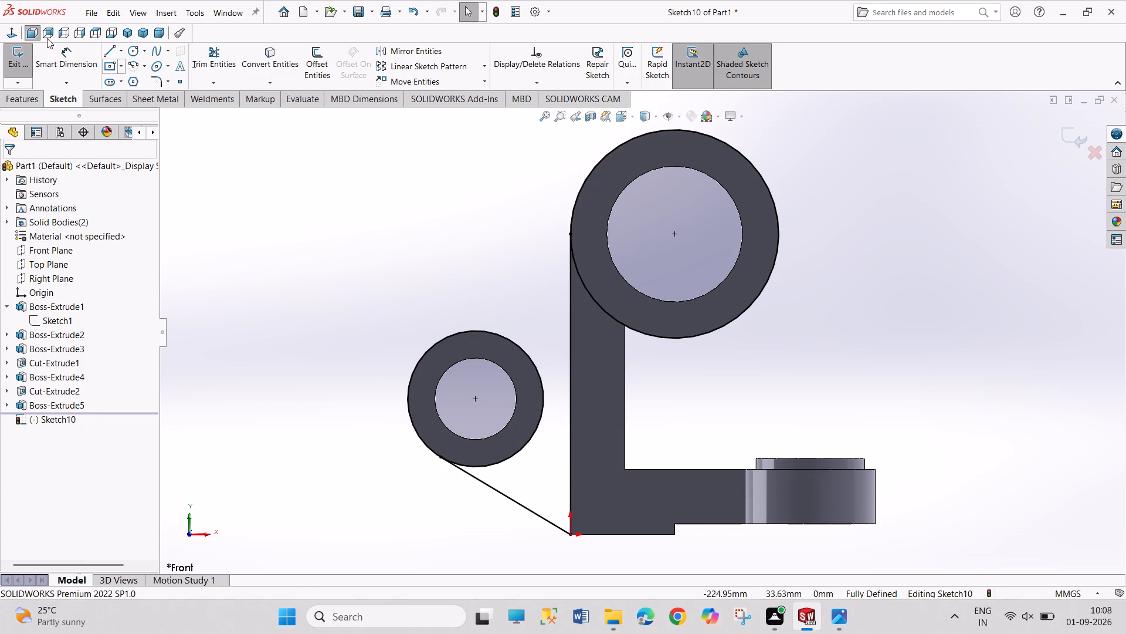
Sketch an upper sloping line about 147.5 mm long from near the side boss to near the large ring.
drag(108, 50, 113, 56)
scroll(362, 152, down, 1)
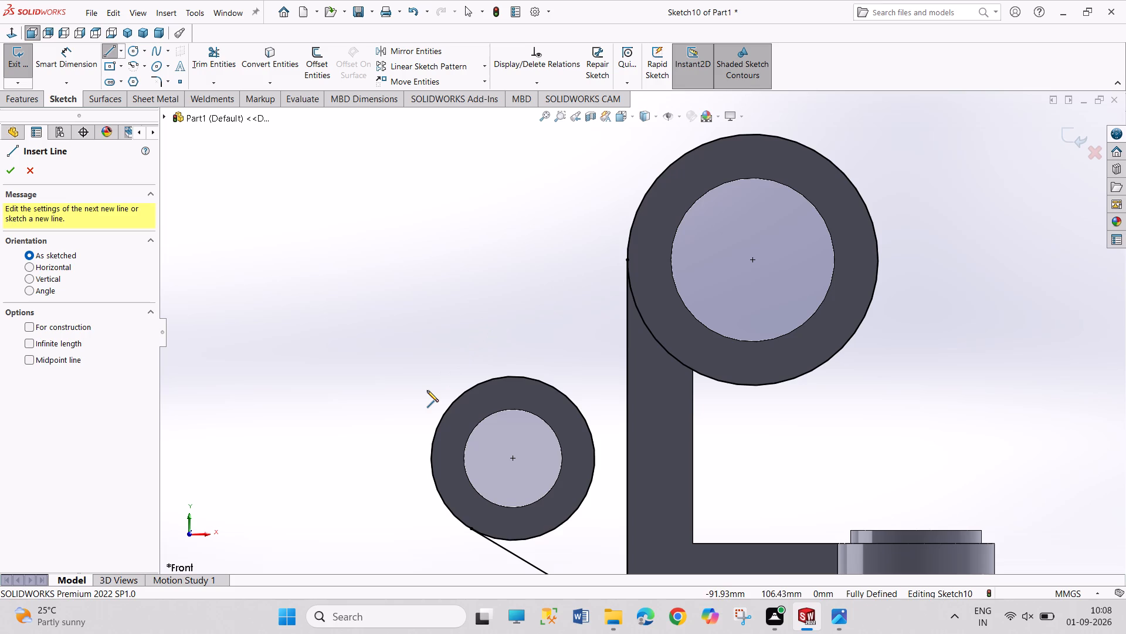
drag(427, 391, 430, 380)
click(648, 157)
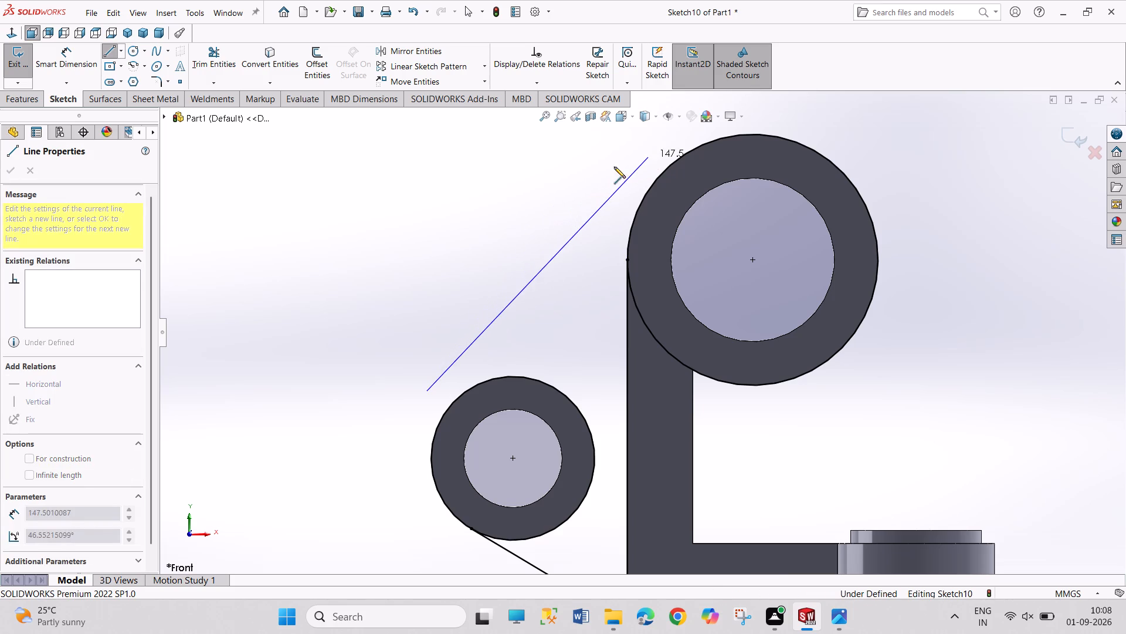
right_click(380, 201)
click(395, 212)
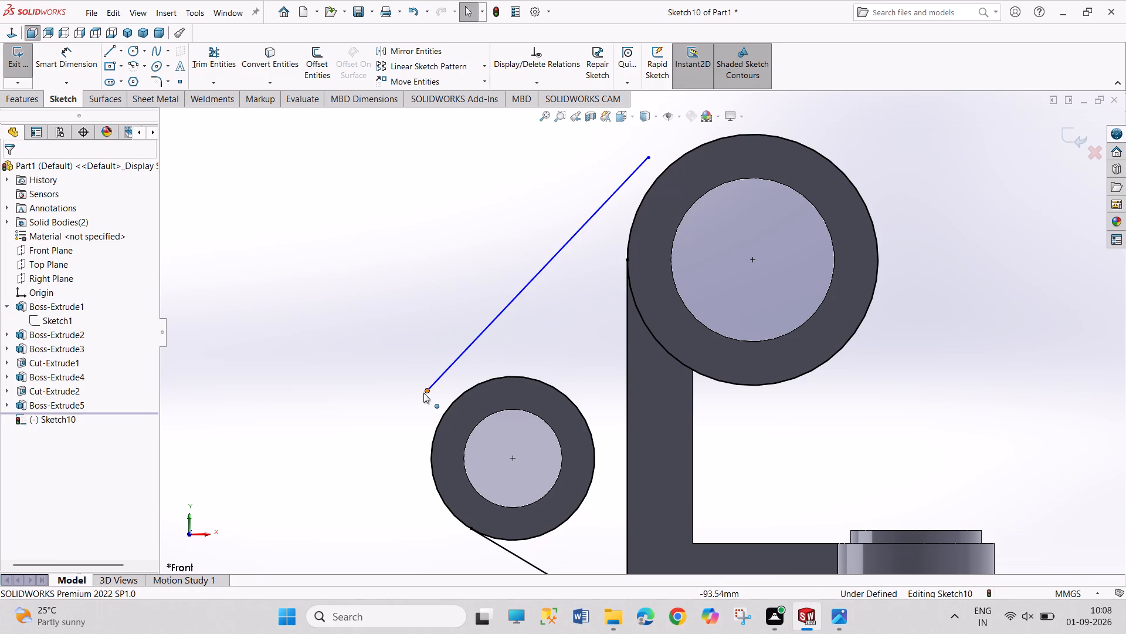
Make the upper sloping line's lower end coincident with the side boss's outer circle and the line tangent to that circle.
click(423, 392)
ctrl+click(441, 417)
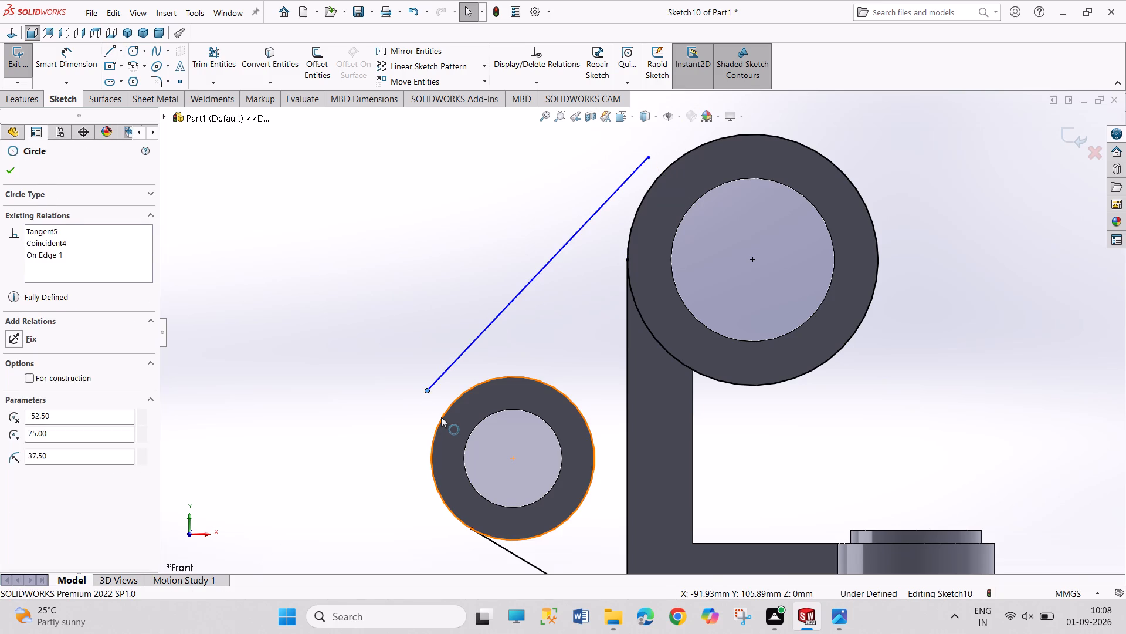
click(491, 360)
drag(359, 281, 398, 331)
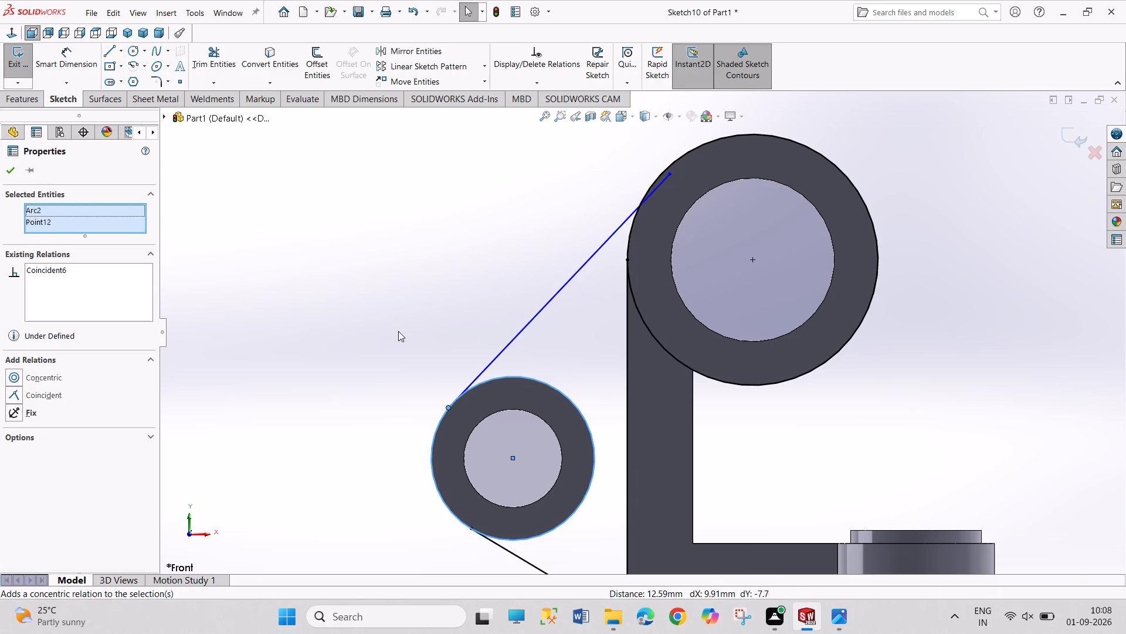
drag(398, 331, 399, 331)
drag(373, 282, 443, 328)
click(490, 364)
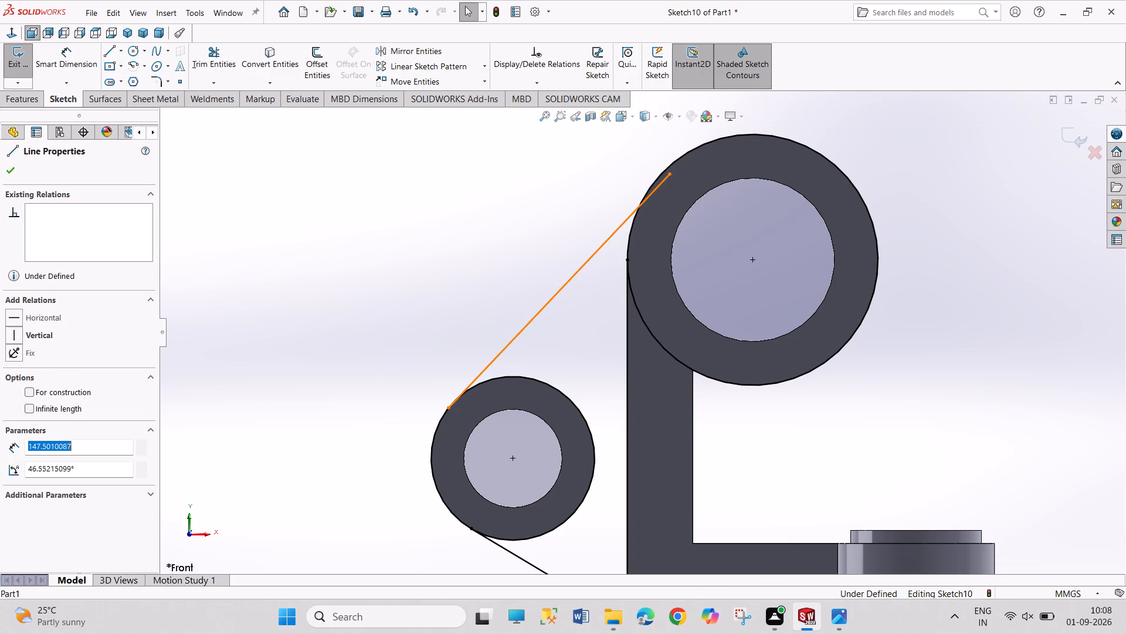
ctrl+click(507, 375)
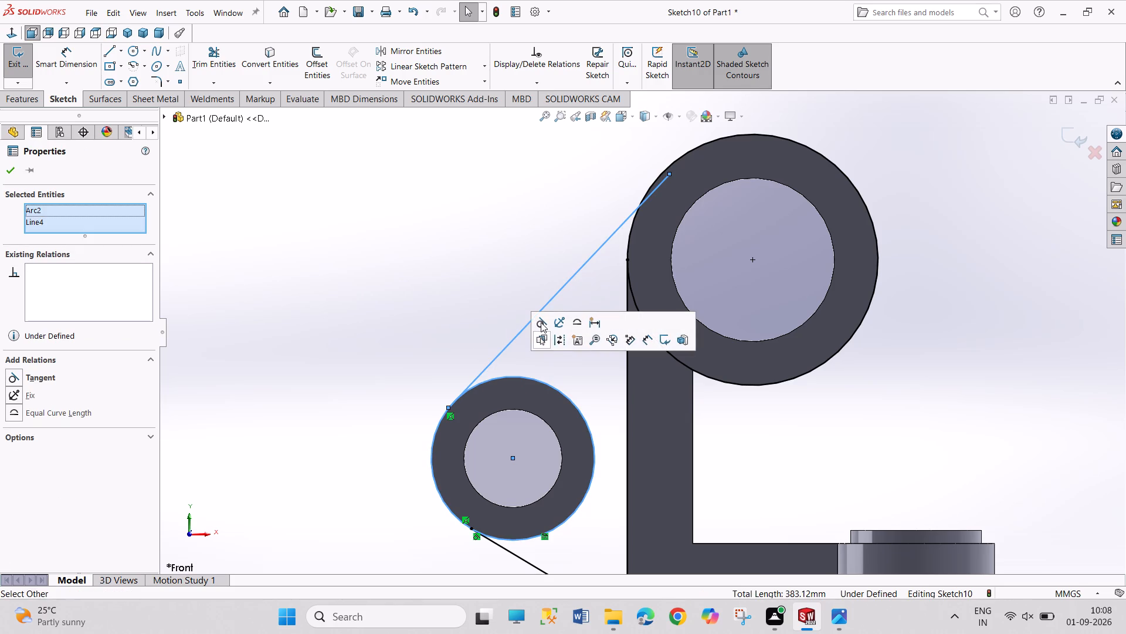
click(541, 322)
drag(424, 203, 493, 265)
drag(441, 187, 564, 242)
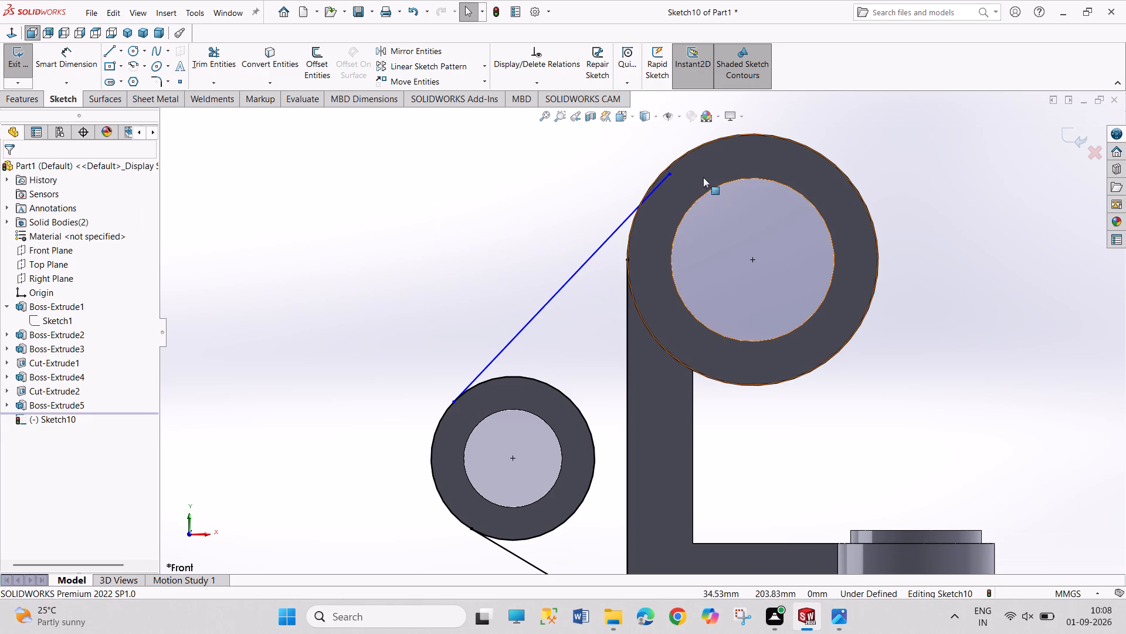
Make the upper sloping line's upper end coincident with the large ring's outer circle and the line tangent to that circle.
click(671, 175)
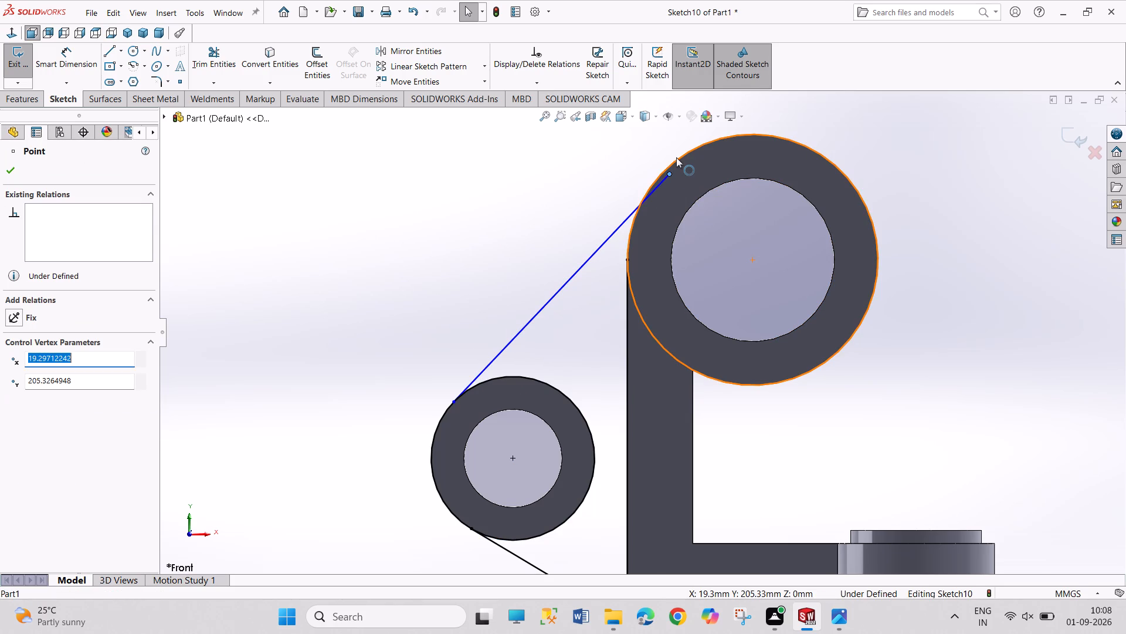
ctrl+click(676, 157)
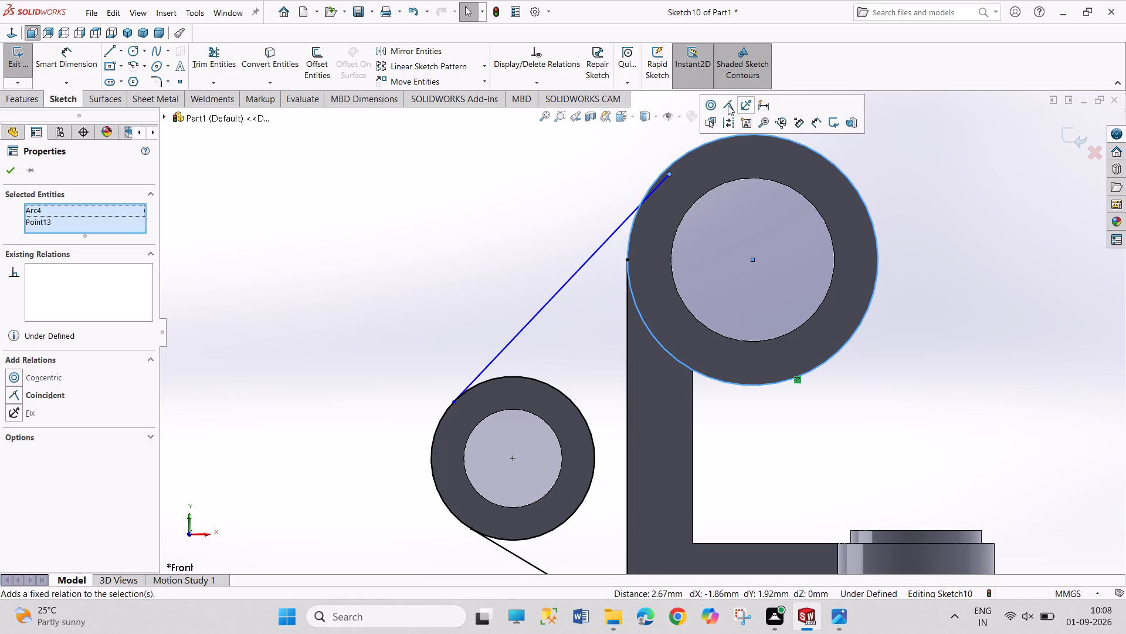
click(728, 105)
drag(496, 202, 538, 259)
drag(481, 195, 517, 236)
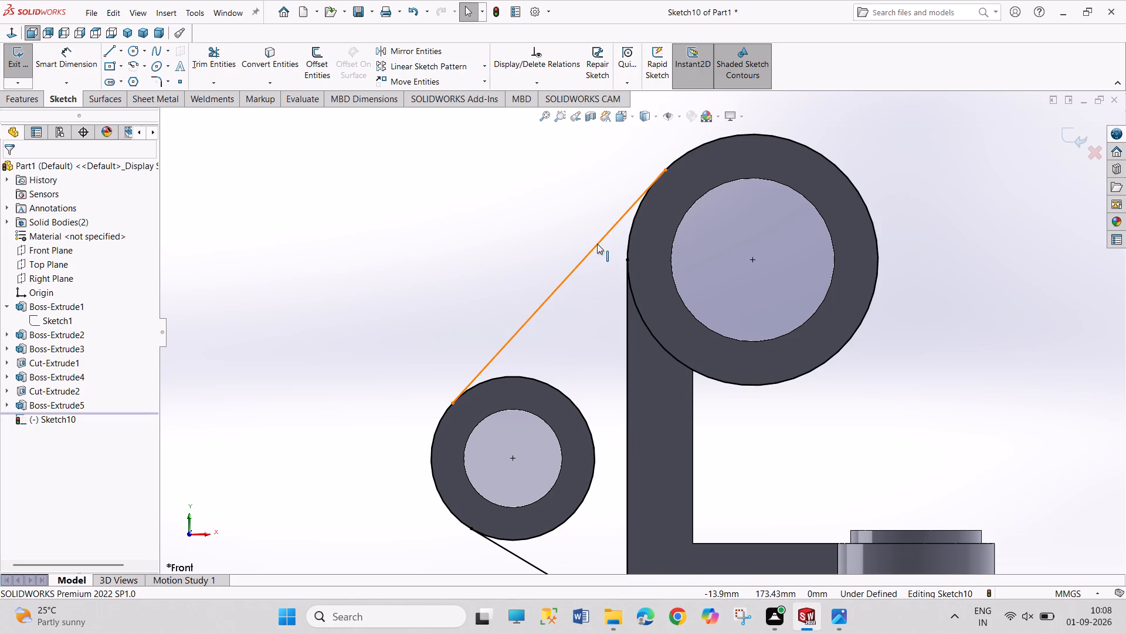
click(597, 244)
ctrl+click(632, 281)
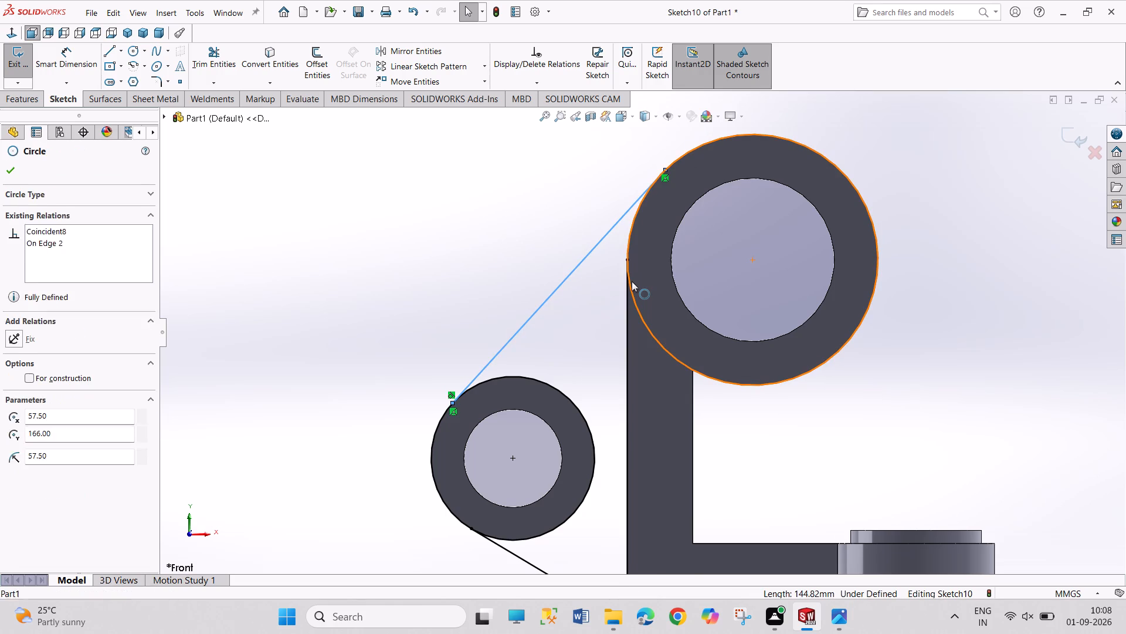
click(666, 224)
drag(446, 237, 508, 291)
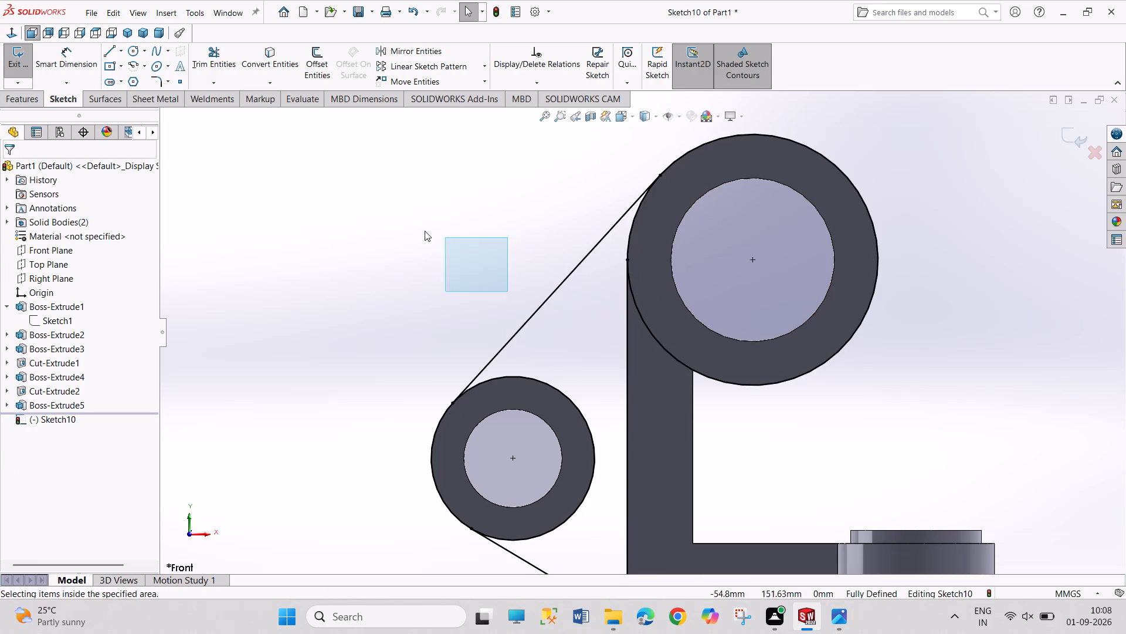
drag(421, 230, 459, 275)
Trim the large ring's and side boss's circles down to the arcs that close the web profile, and exit the sketch.
drag(219, 58, 220, 65)
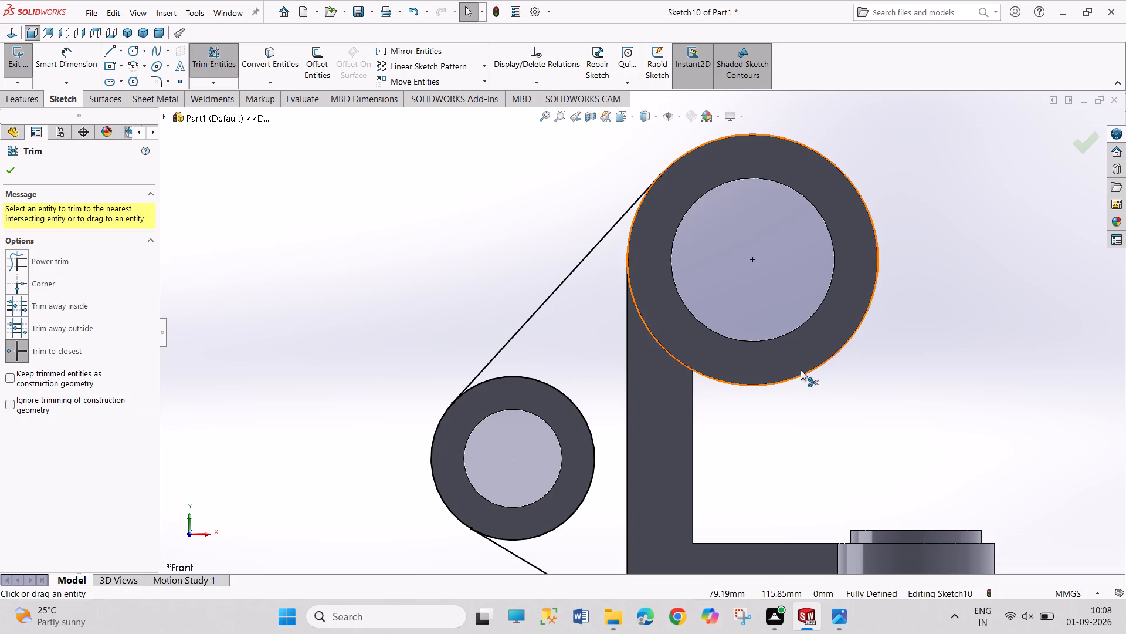
click(805, 375)
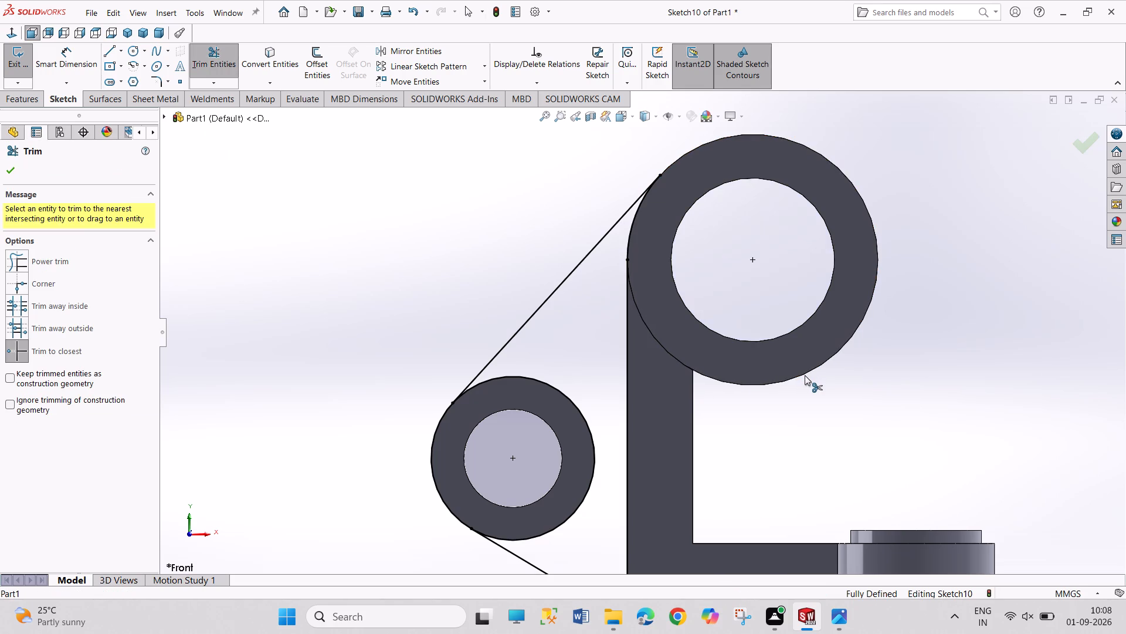
click(681, 359)
click(669, 350)
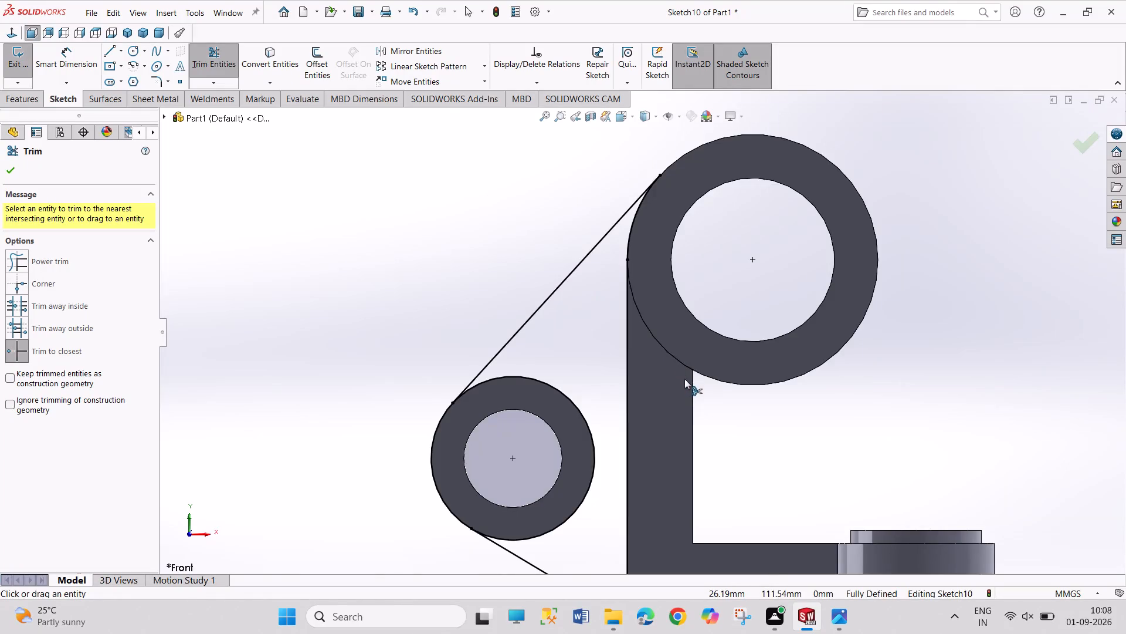
scroll(684, 379, up, 4)
scroll(671, 413, down, 2)
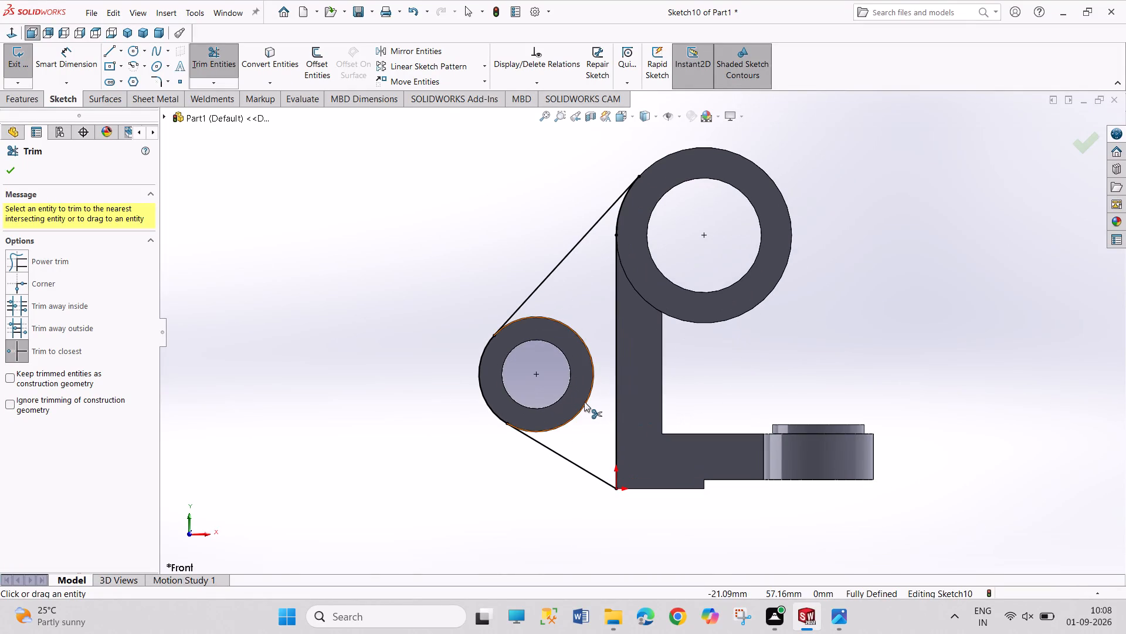
click(584, 402)
right_click(415, 431)
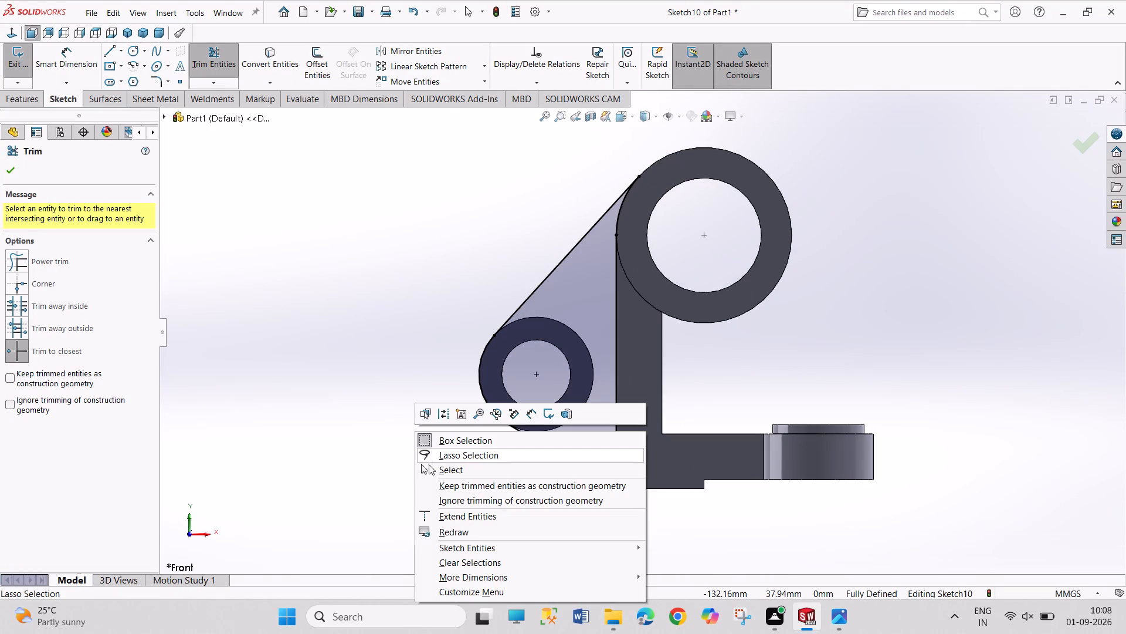
click(429, 470)
click(15, 71)
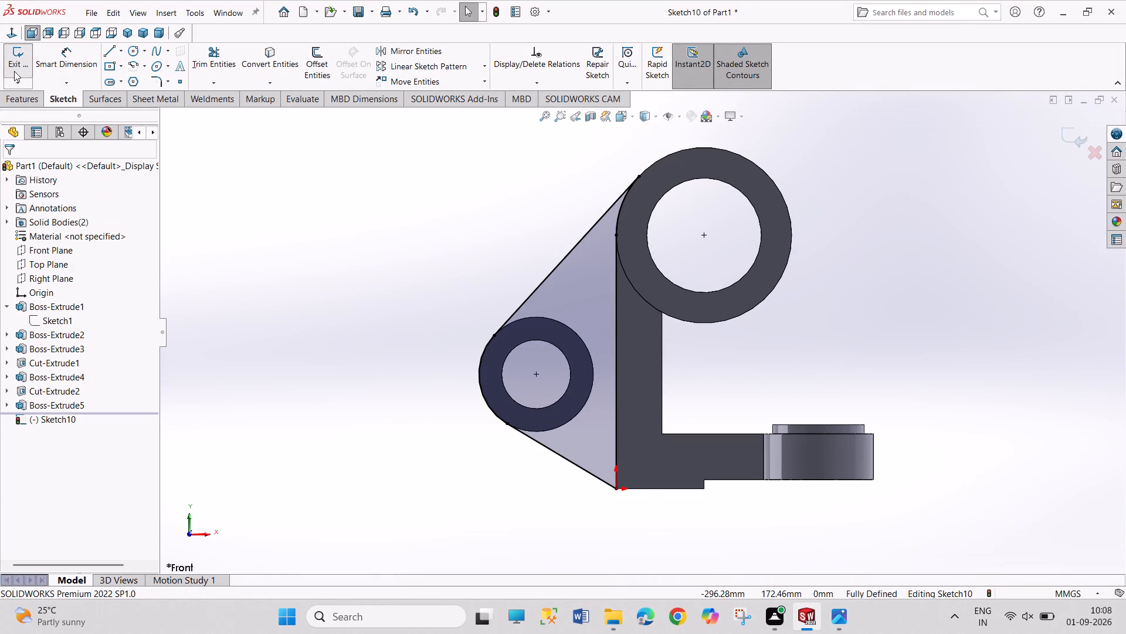
Extrude the web profile 26 mm mid-plane, merged with the bracket and side boss.
middle_drag(384, 248, 425, 278)
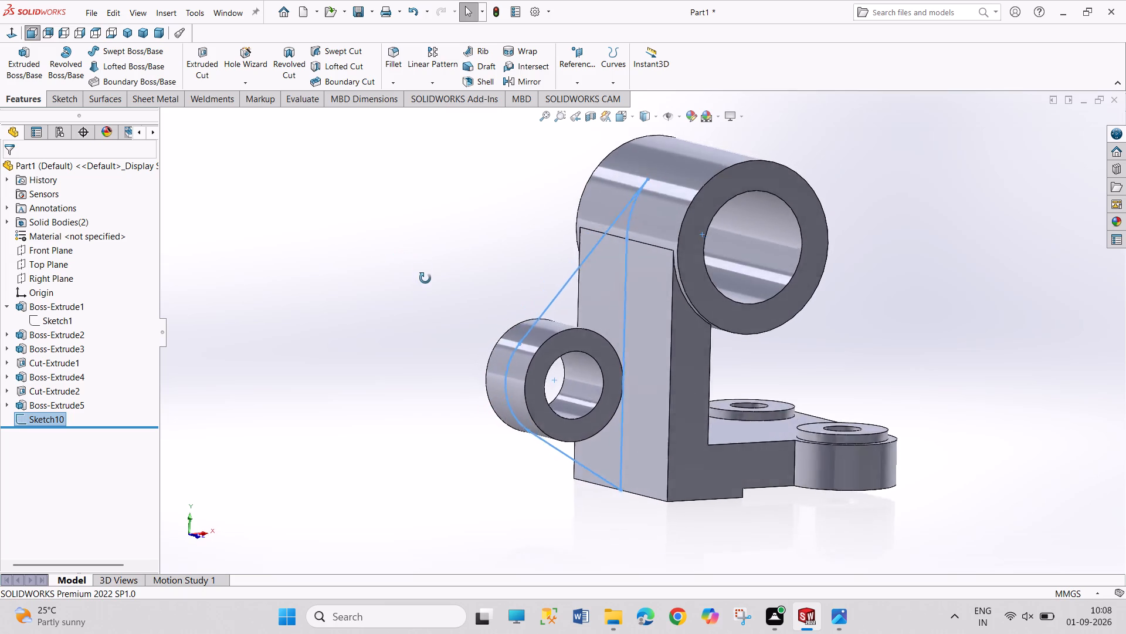
middle_drag(425, 278, 420, 291)
click(25, 66)
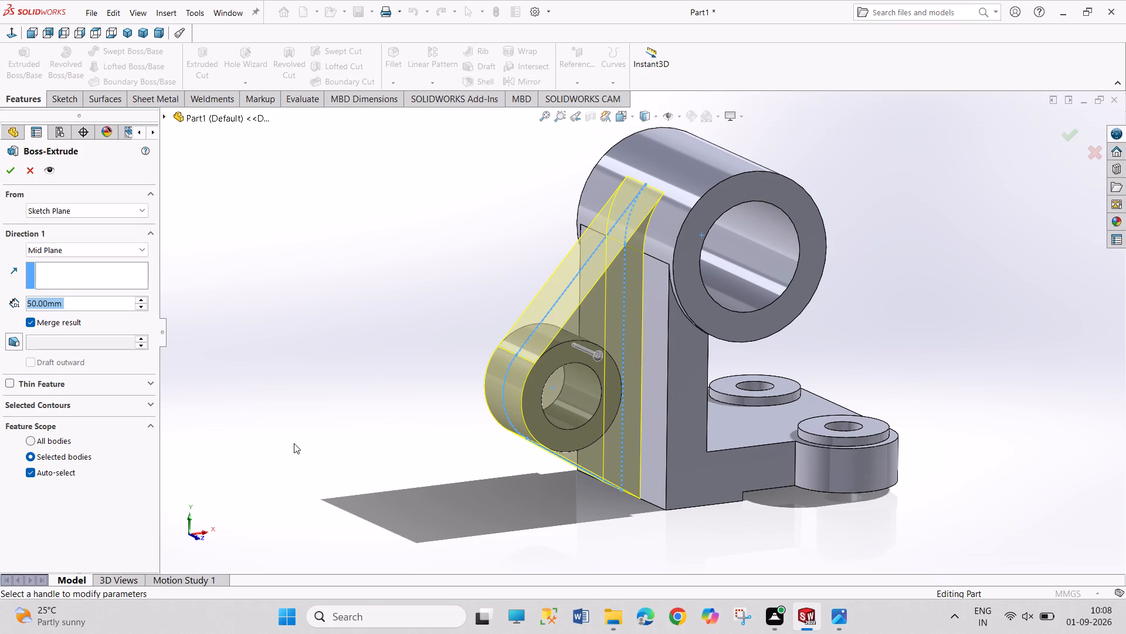
text(26)
key(Return)
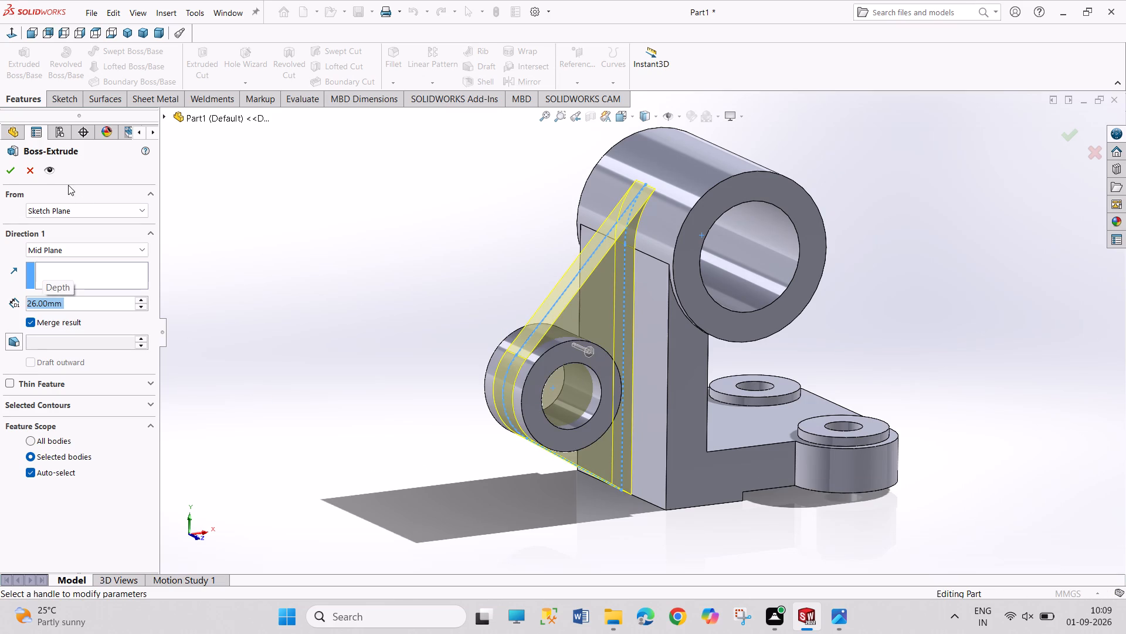
click(11, 164)
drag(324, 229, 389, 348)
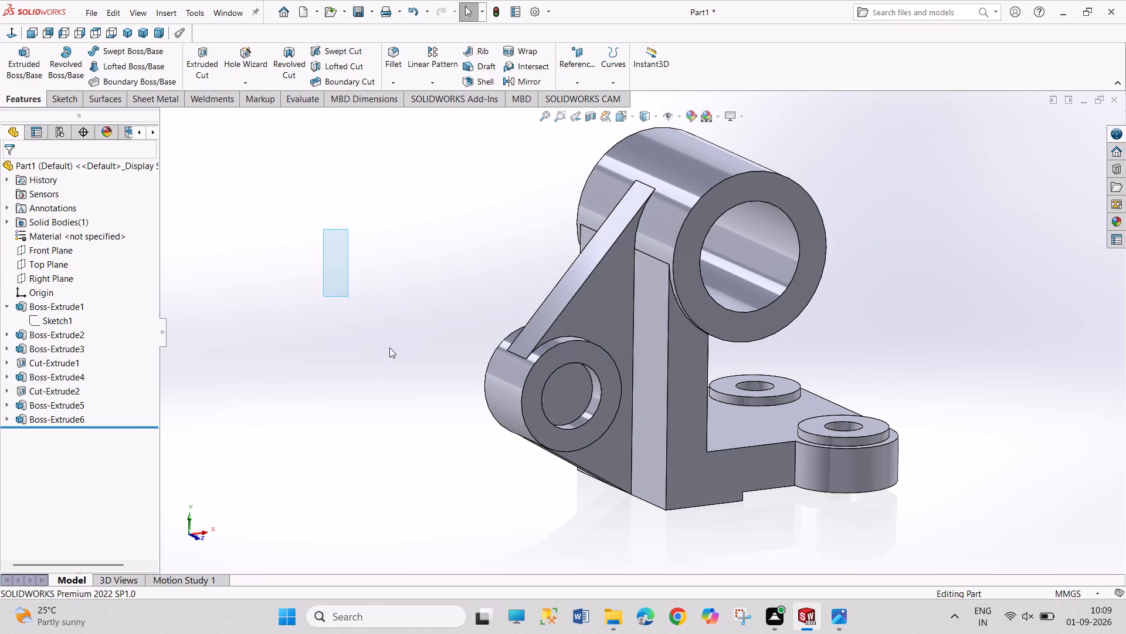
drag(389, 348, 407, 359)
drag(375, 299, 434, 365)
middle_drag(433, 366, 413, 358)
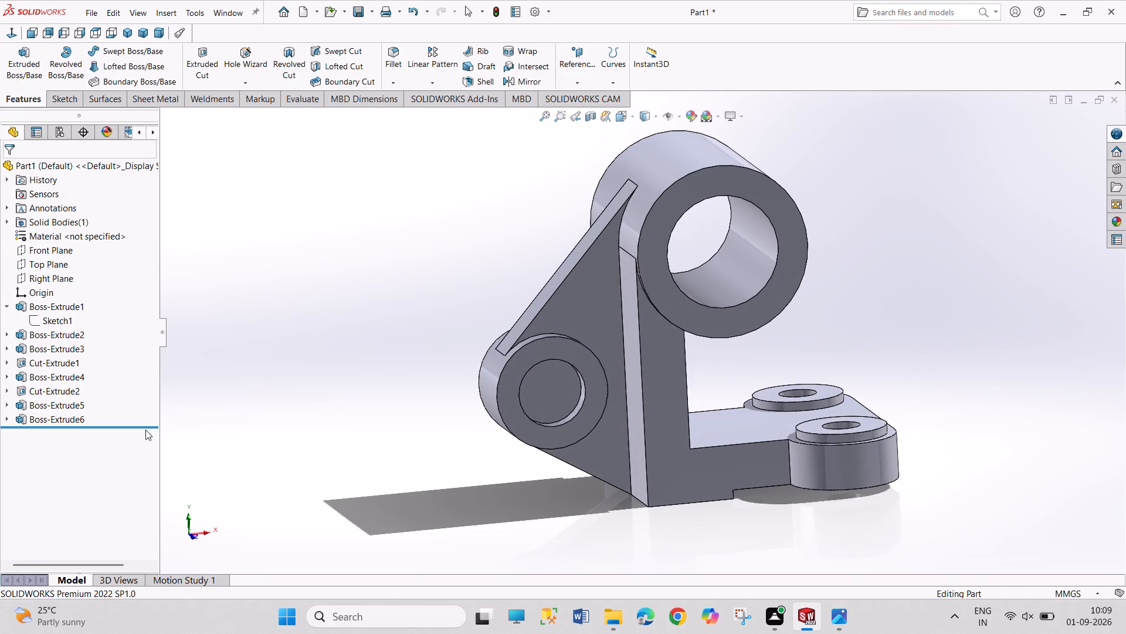
Edit the web's sketch to add a 22.5 mm radius circle centred on the side boss and matching its bore, and exit the sketch.
click(5, 418)
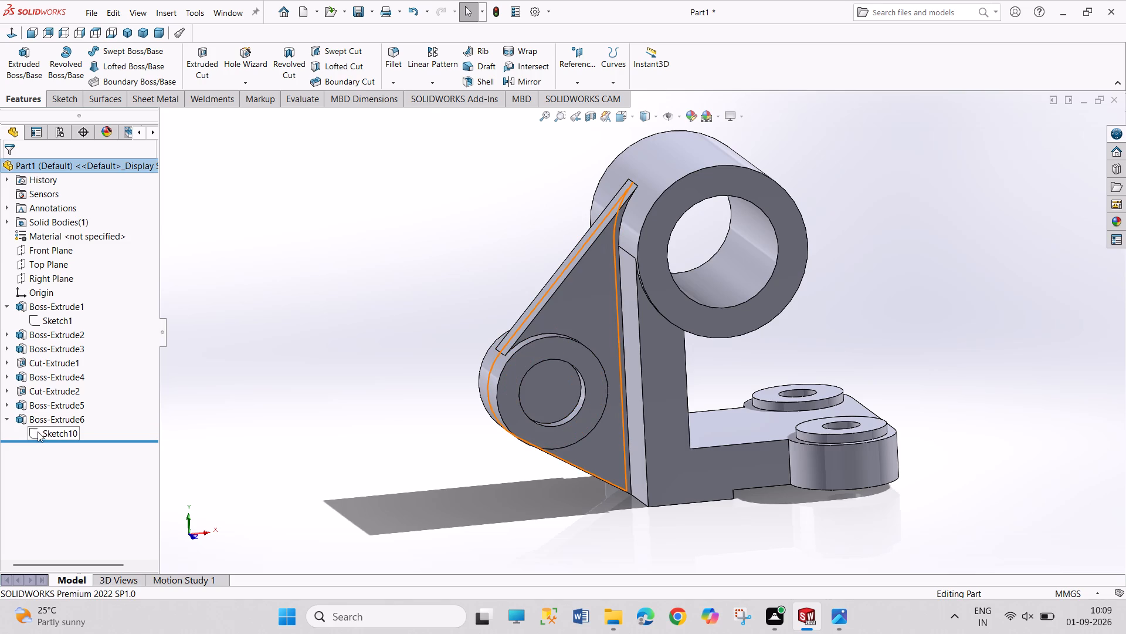
click(38, 431)
click(48, 397)
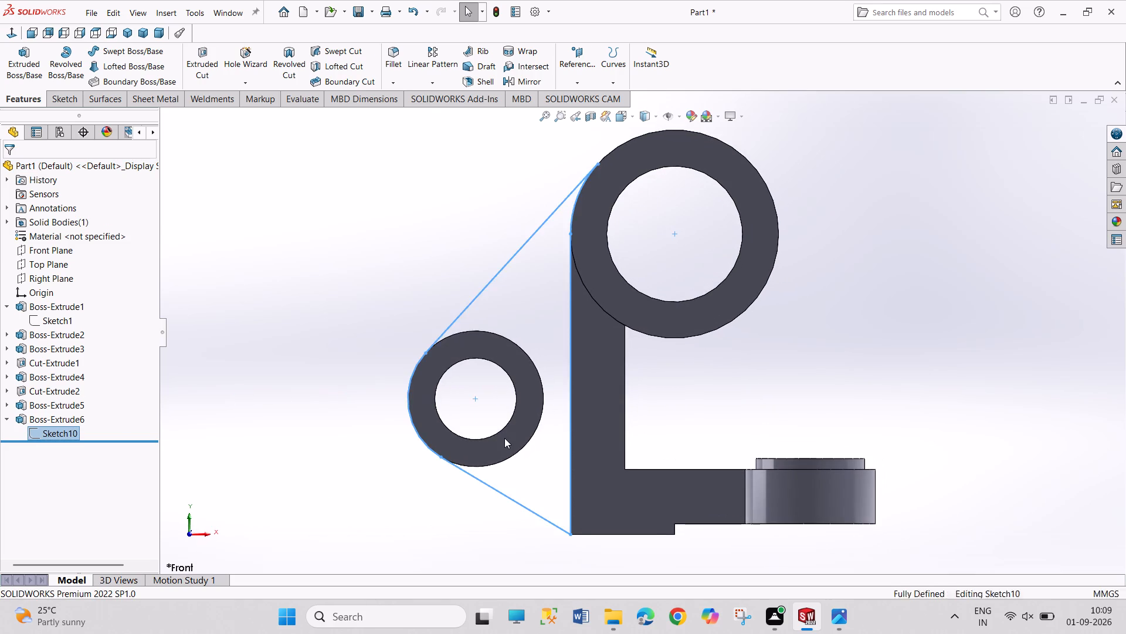
drag(131, 54, 133, 65)
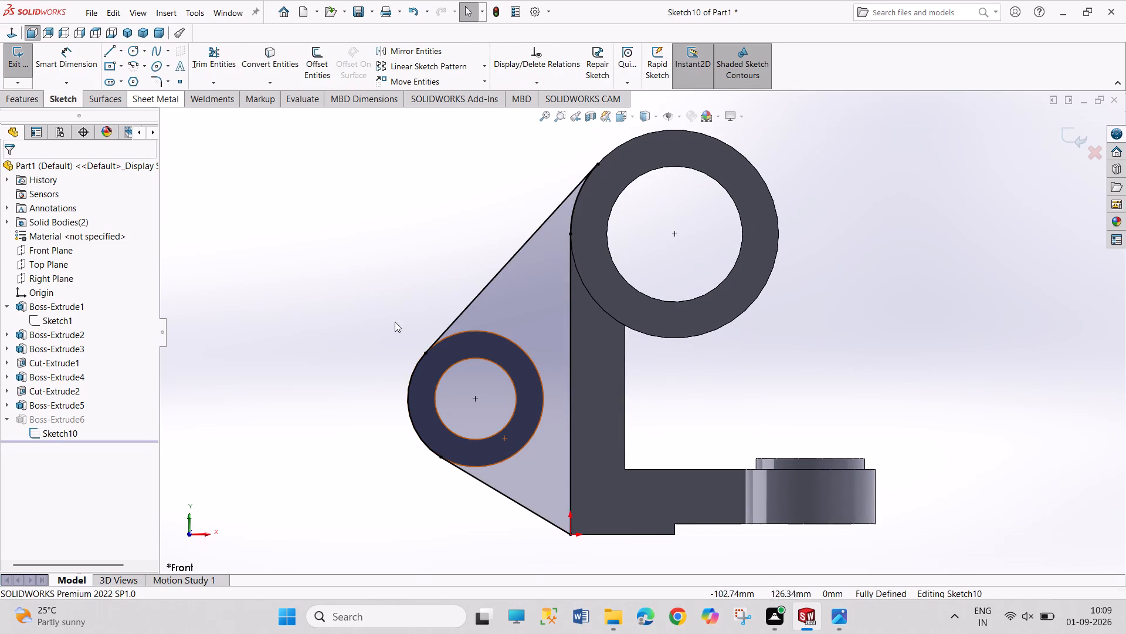
click(133, 51)
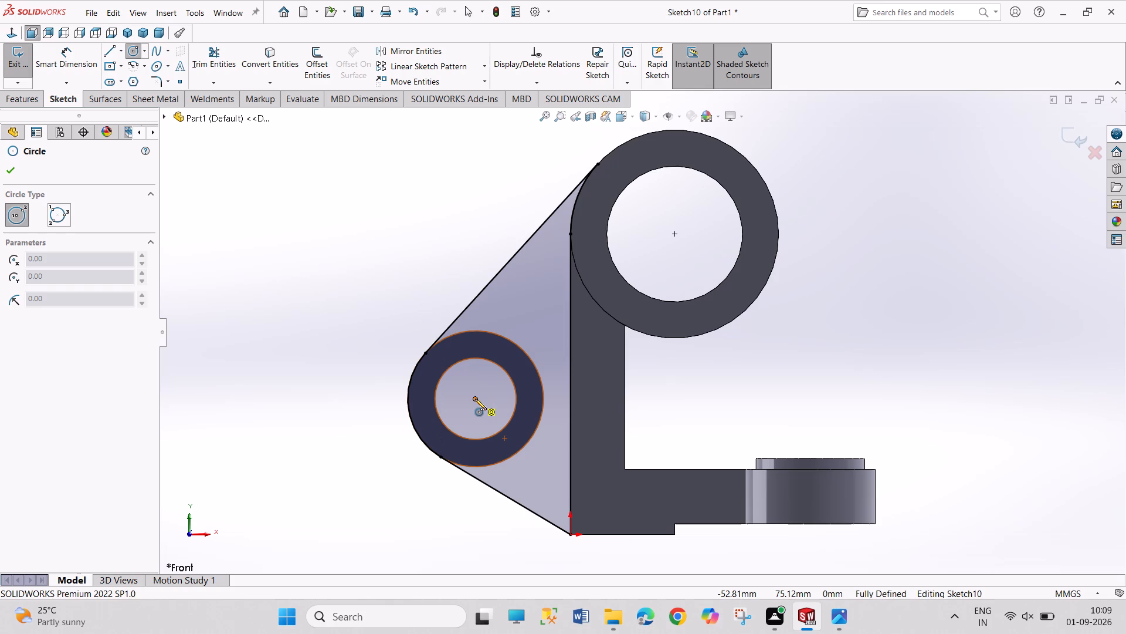
click(475, 399)
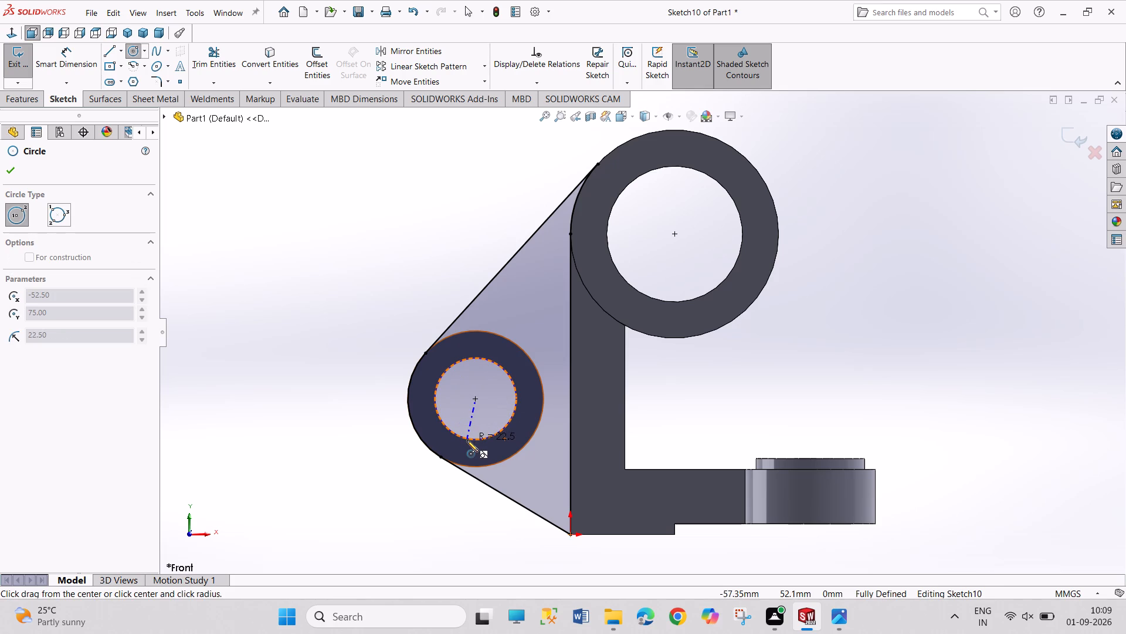
click(467, 440)
right_click(287, 298)
click(301, 311)
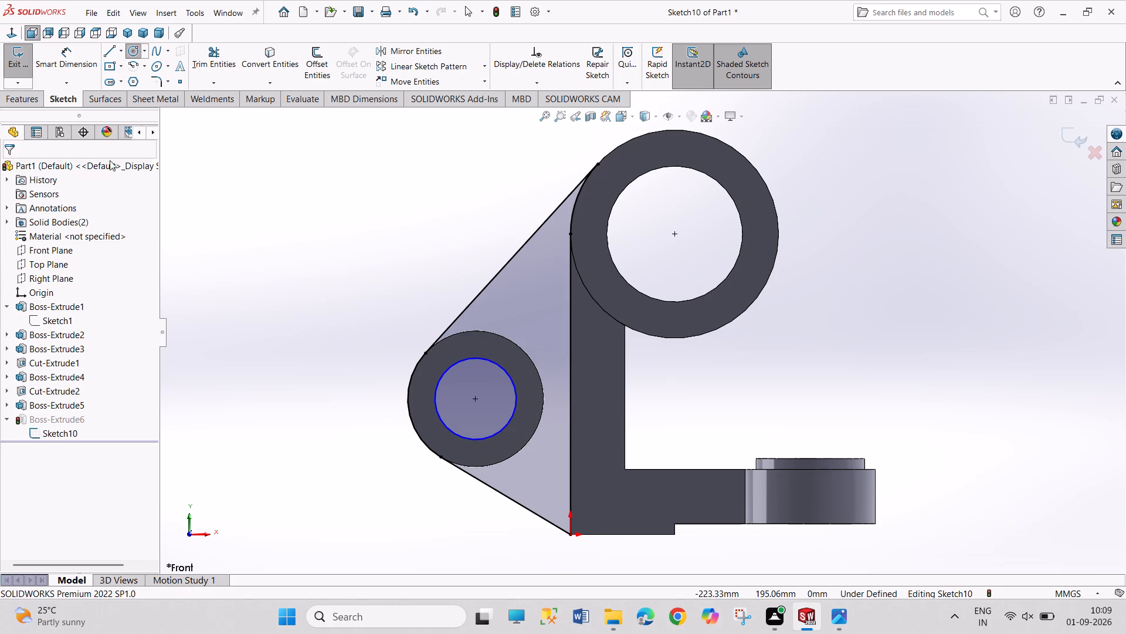
click(18, 70)
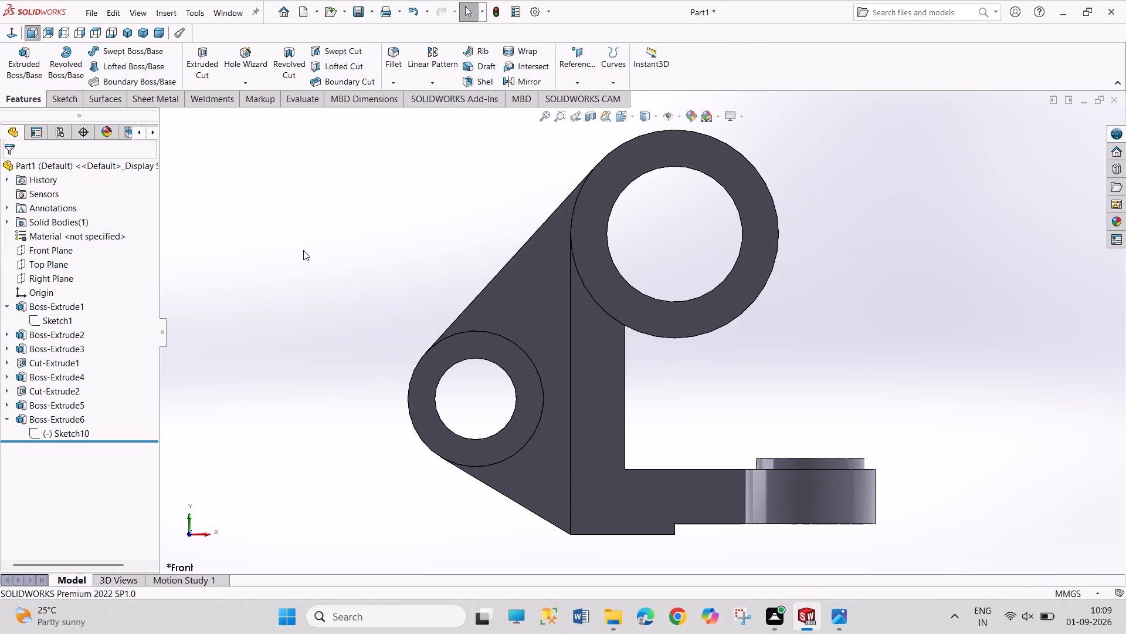
Examine the bracket from several directions and check it against the reference drawing.
drag(291, 237, 368, 332)
click(123, 33)
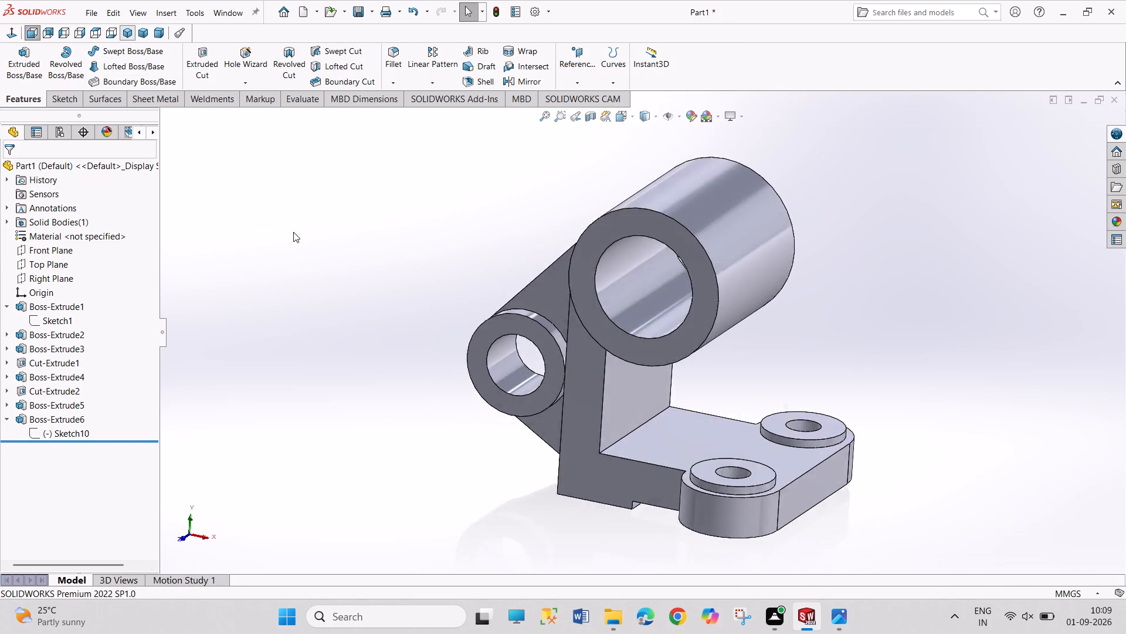
drag(295, 247, 357, 382)
drag(297, 301, 479, 451)
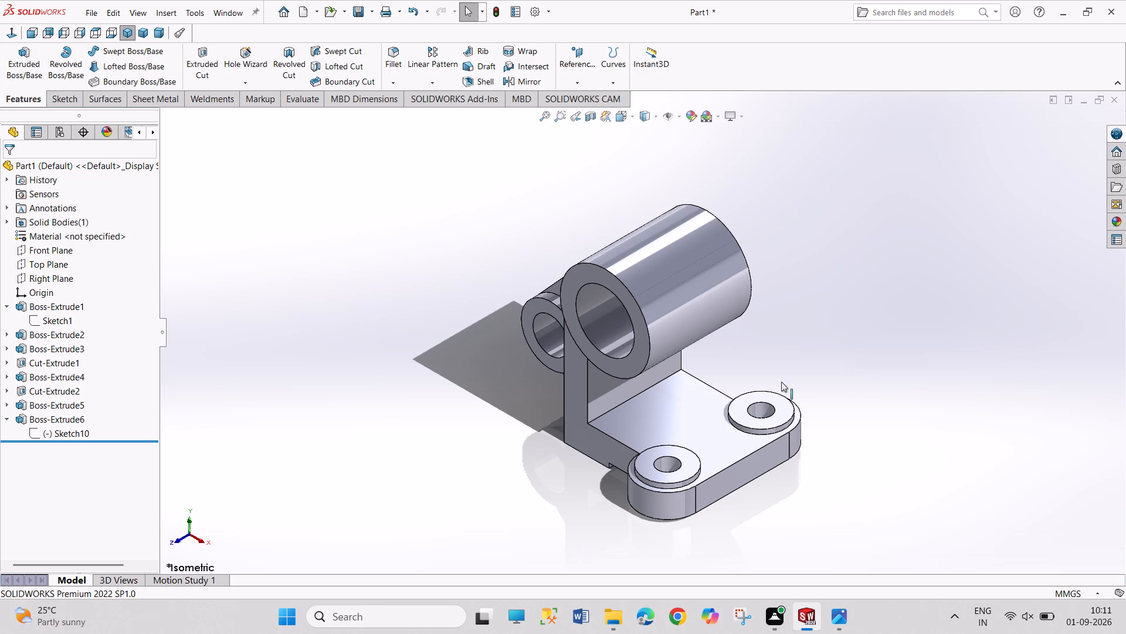
drag(806, 214, 879, 324)
drag(852, 284, 879, 363)
middle_drag(536, 437, 617, 386)
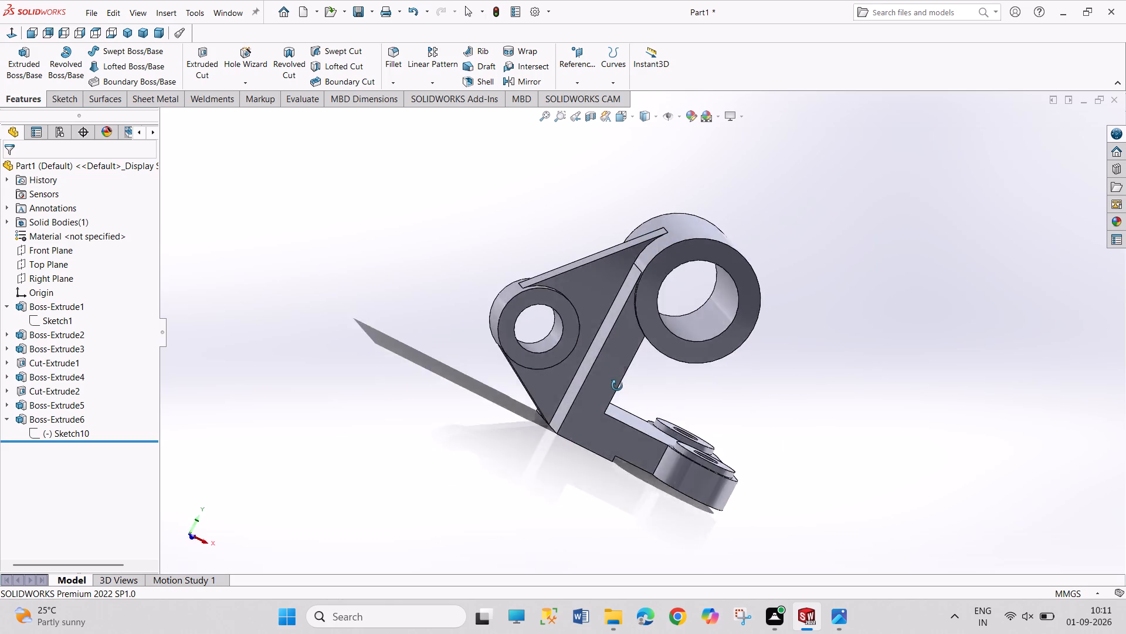
middle_drag(617, 386, 655, 435)
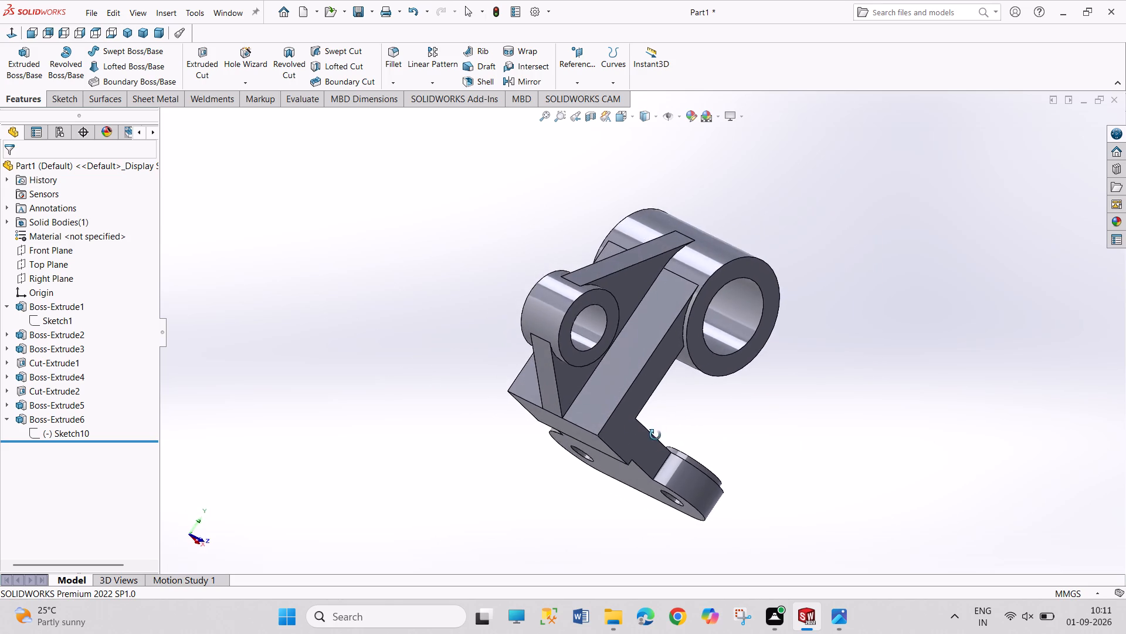
middle_drag(655, 435, 493, 383)
middle_drag(542, 468, 617, 421)
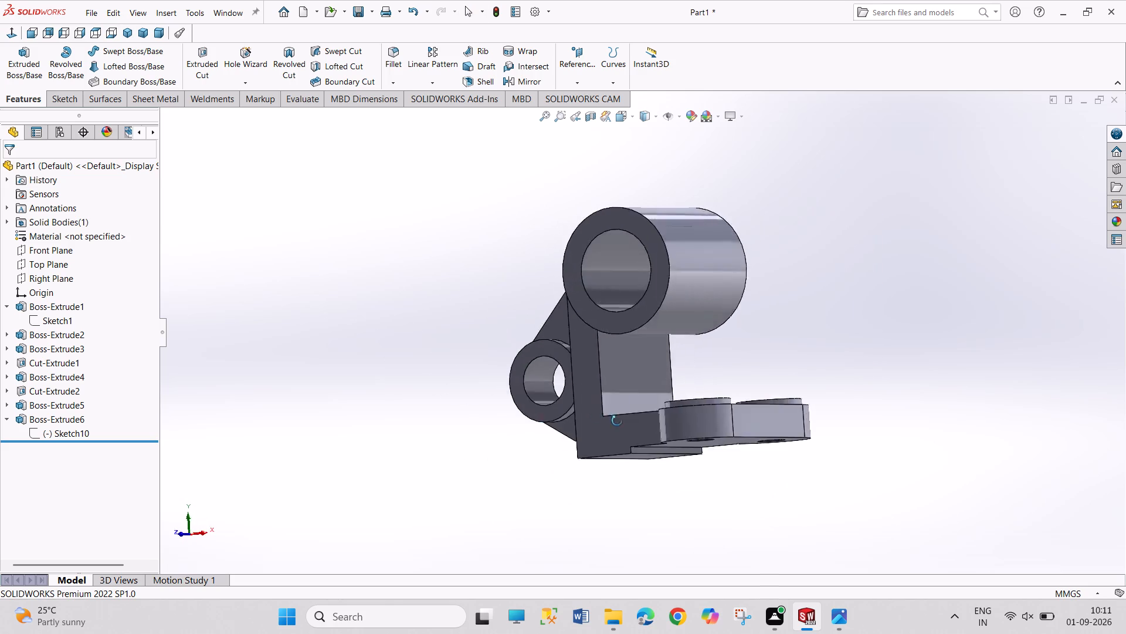
middle_drag(617, 421, 652, 441)
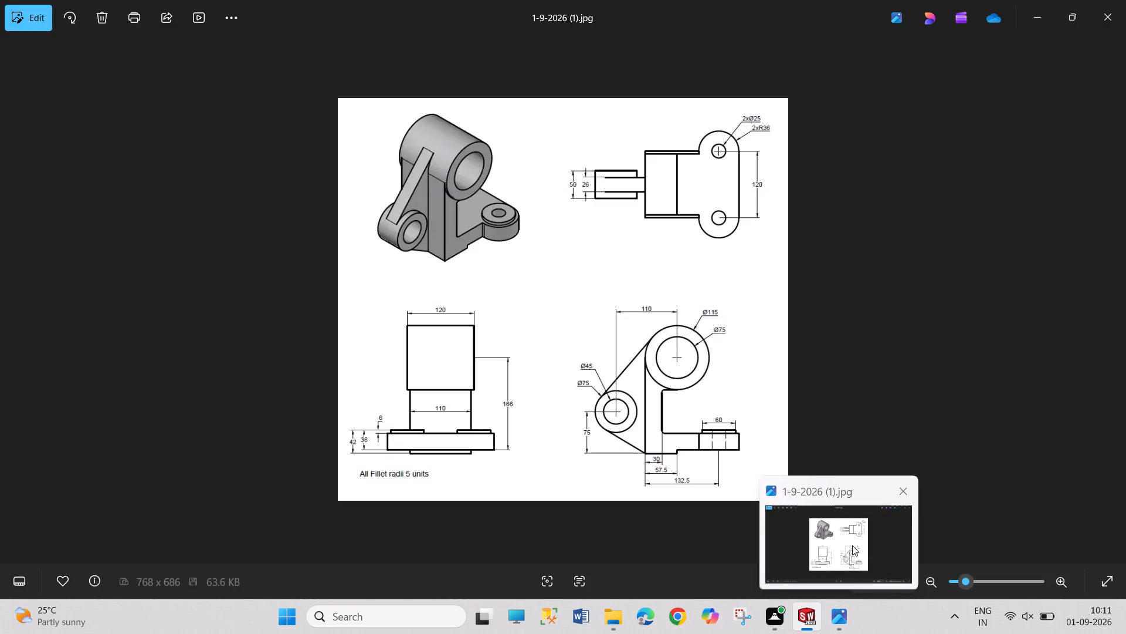
middle_drag(708, 555, 681, 542)
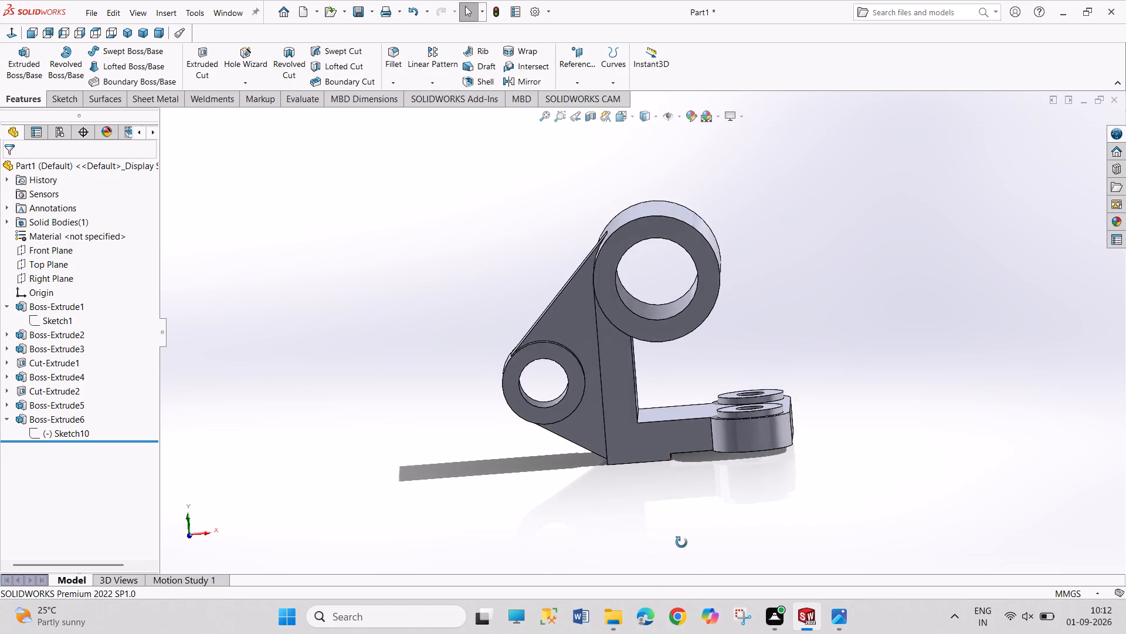
middle_drag(681, 542, 701, 551)
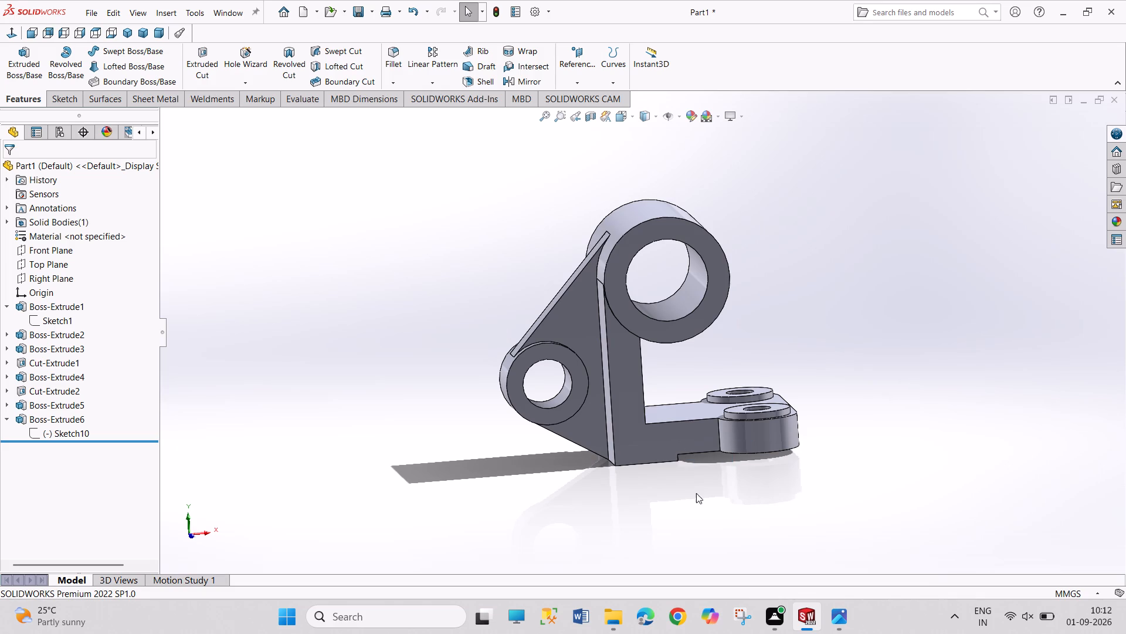
Fillet the vertical edge where the base plate's front side meets the rounded lug with a 5 mm radius.
middle_drag(696, 493, 724, 505)
scroll(778, 424, down, 5)
scroll(624, 370, down, 3)
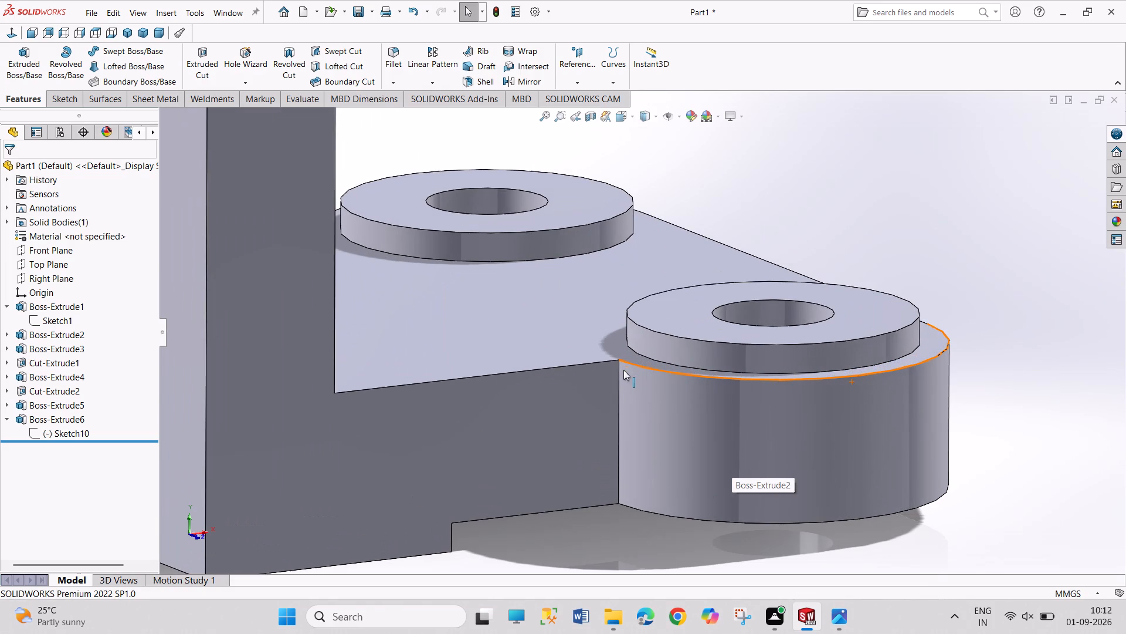
click(398, 51)
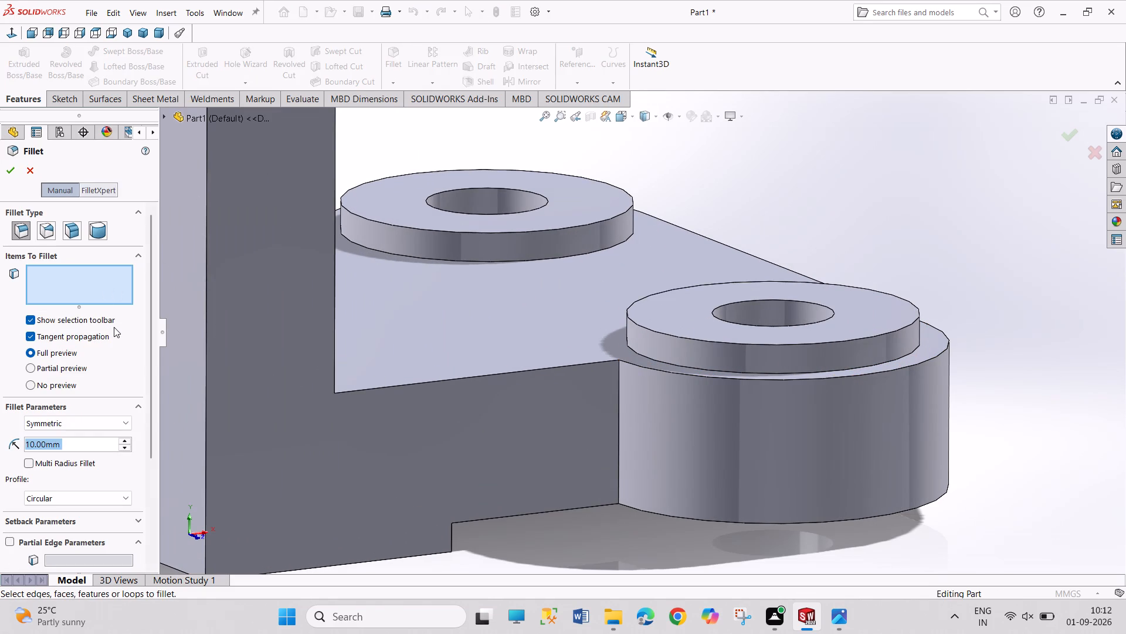
key(5)
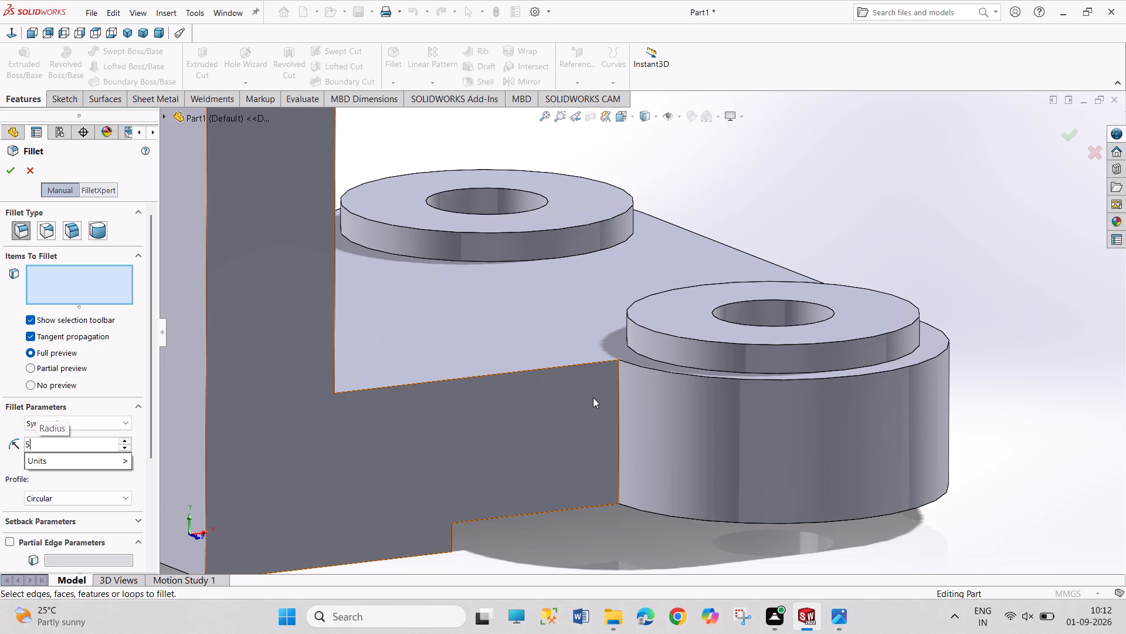
click(619, 399)
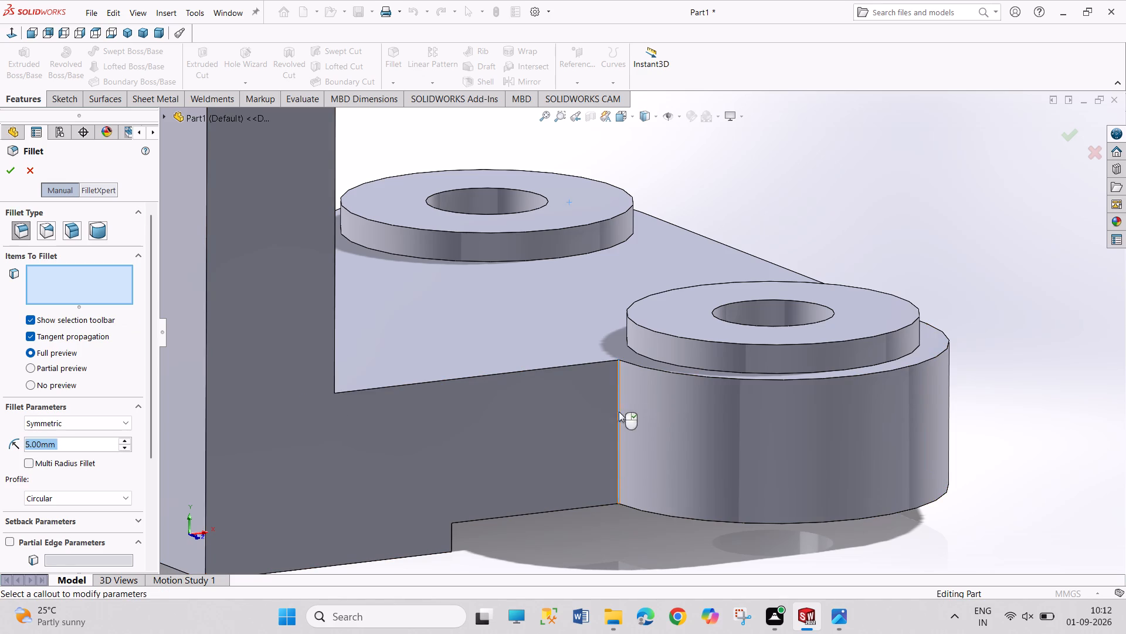
click(6, 174)
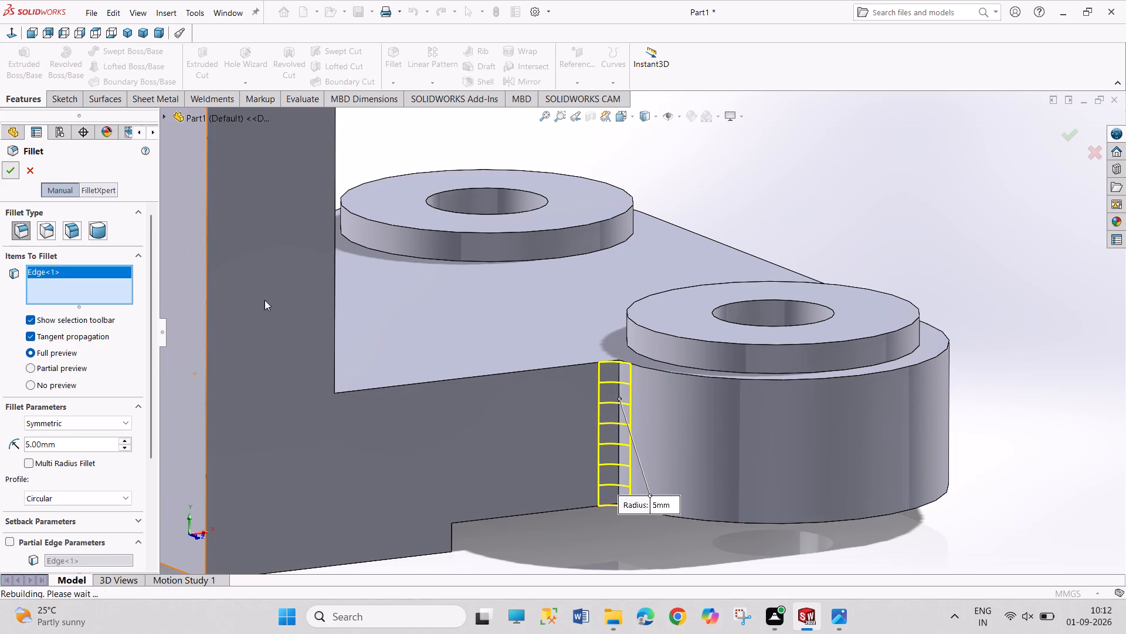
Fillet the vertical edge where the base plate's rear side meets the other rounded lug with a 5 mm radius.
scroll(380, 346, up, 5)
scroll(296, 347, up, 1)
middle_drag(296, 346, 318, 355)
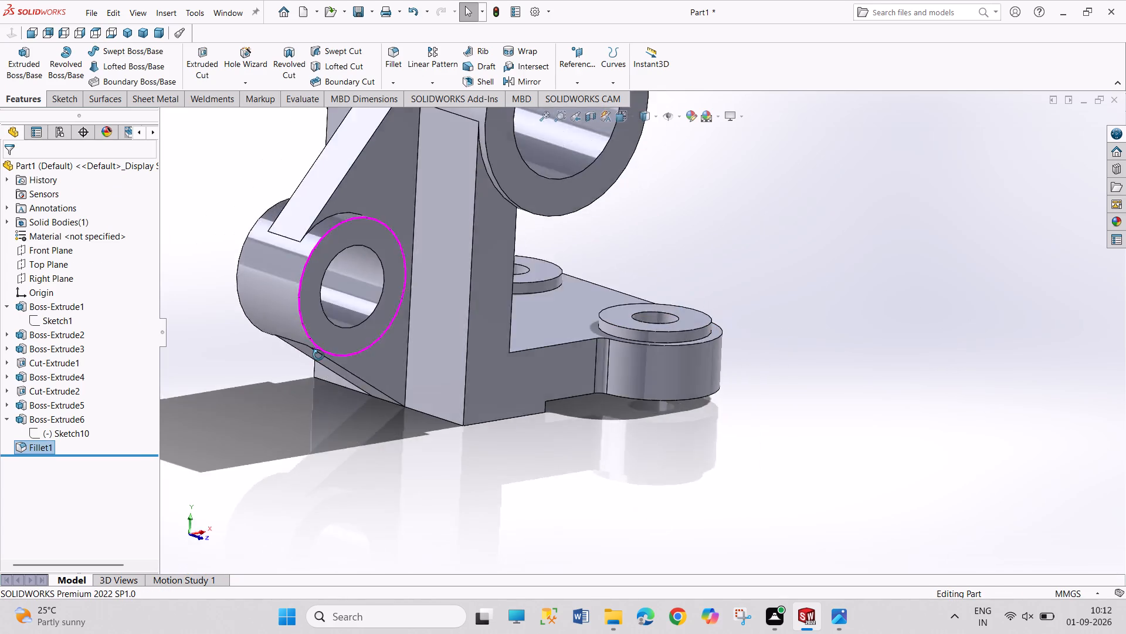
middle_drag(318, 355, 386, 383)
scroll(195, 317, up, 5)
scroll(420, 321, down, 4)
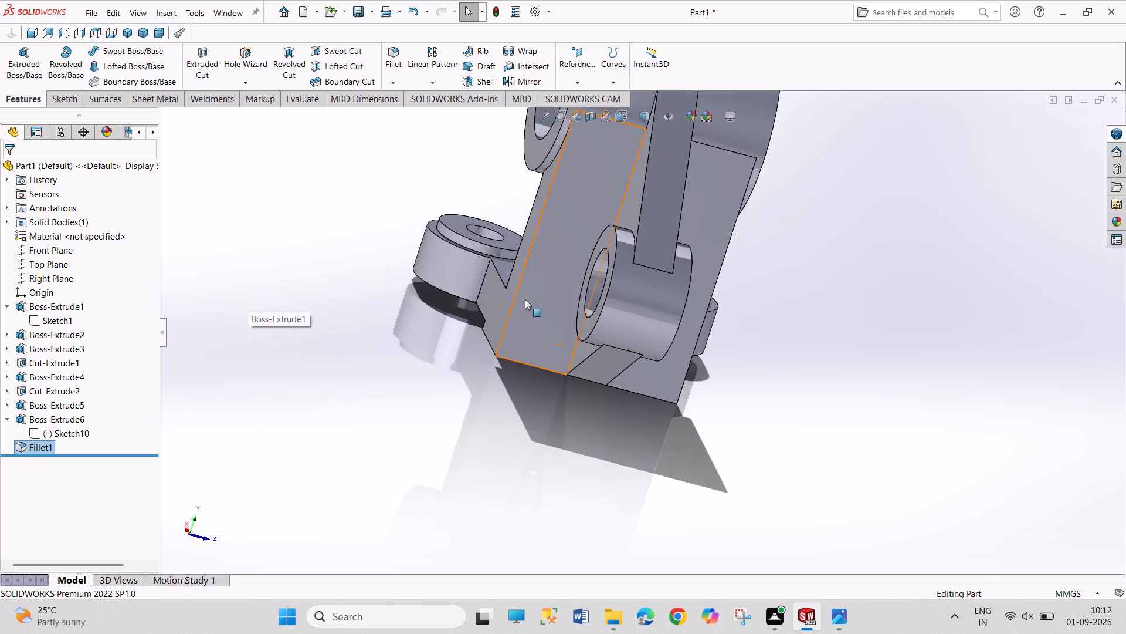
scroll(527, 252, down, 4)
click(390, 60)
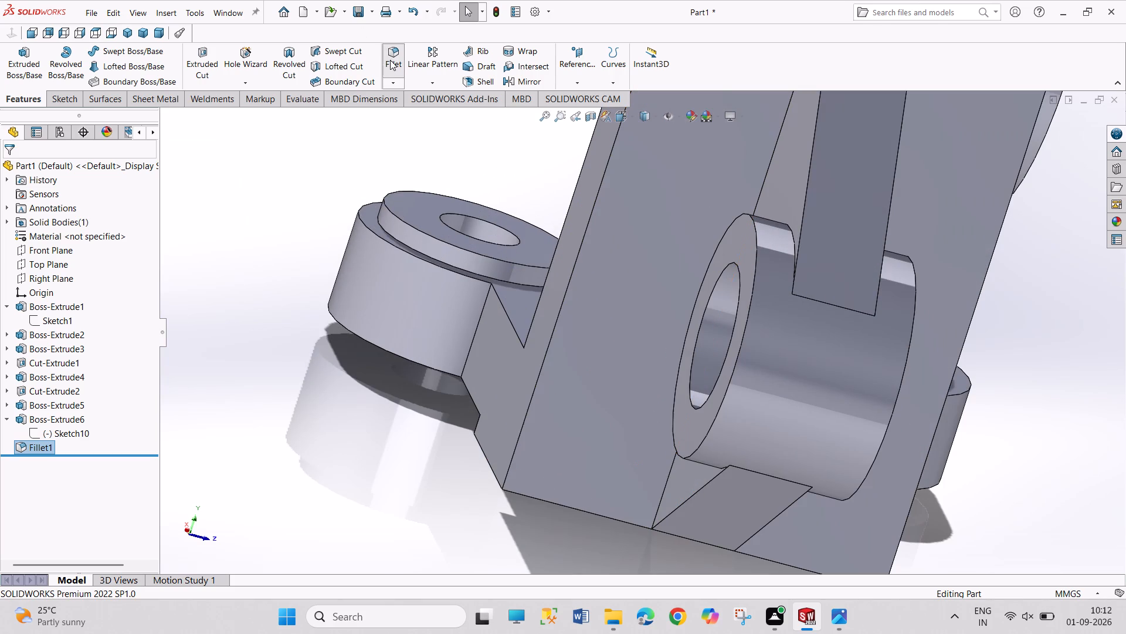
click(477, 325)
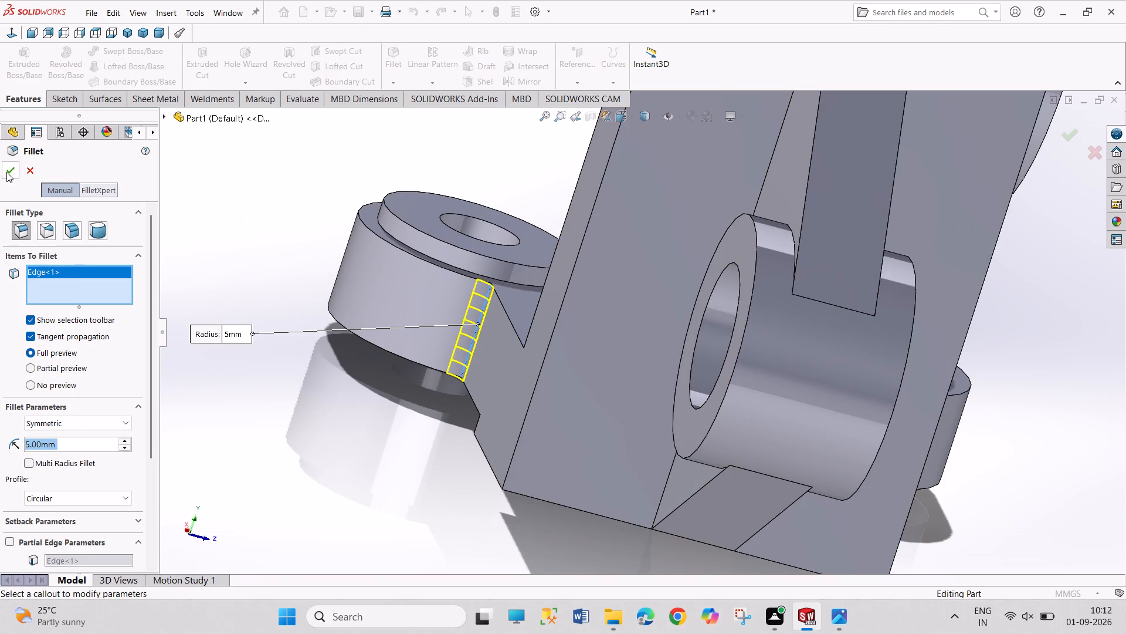
click(8, 172)
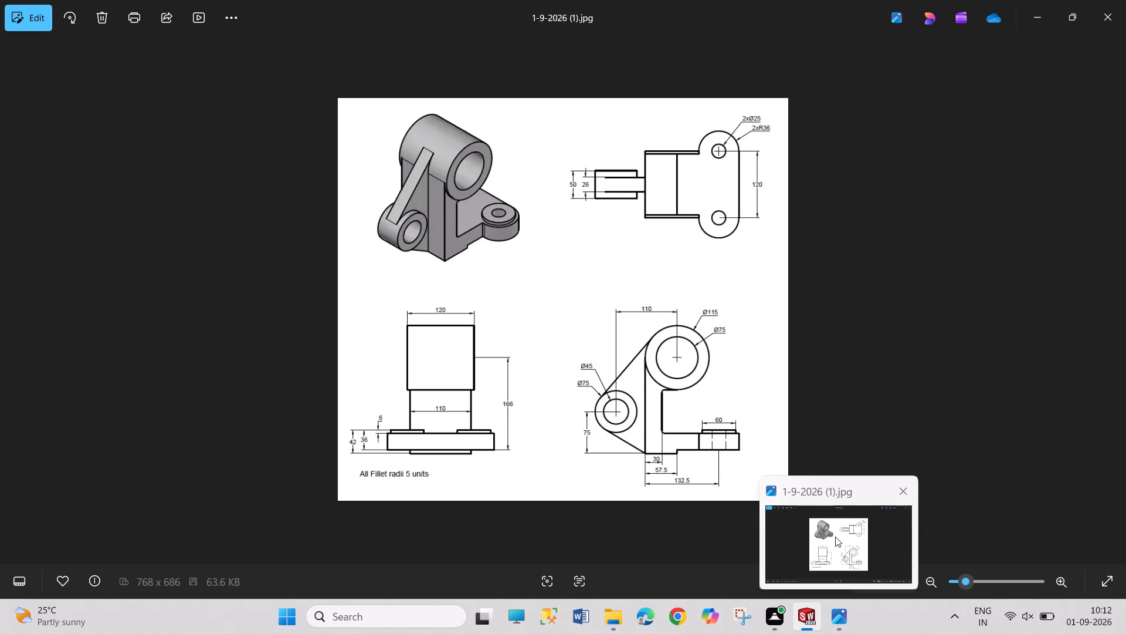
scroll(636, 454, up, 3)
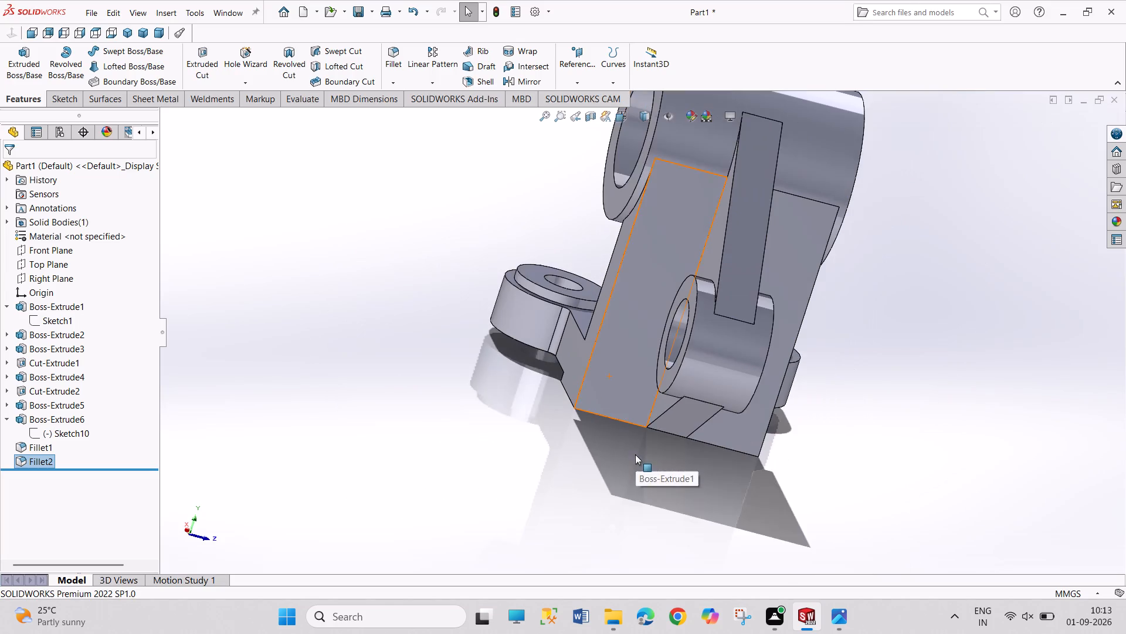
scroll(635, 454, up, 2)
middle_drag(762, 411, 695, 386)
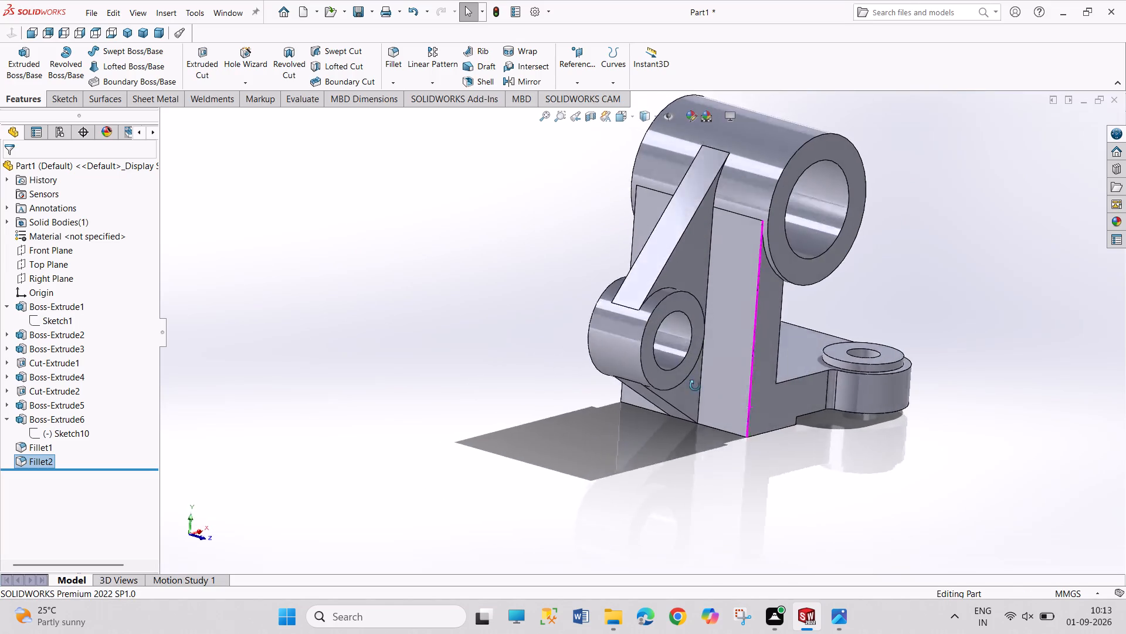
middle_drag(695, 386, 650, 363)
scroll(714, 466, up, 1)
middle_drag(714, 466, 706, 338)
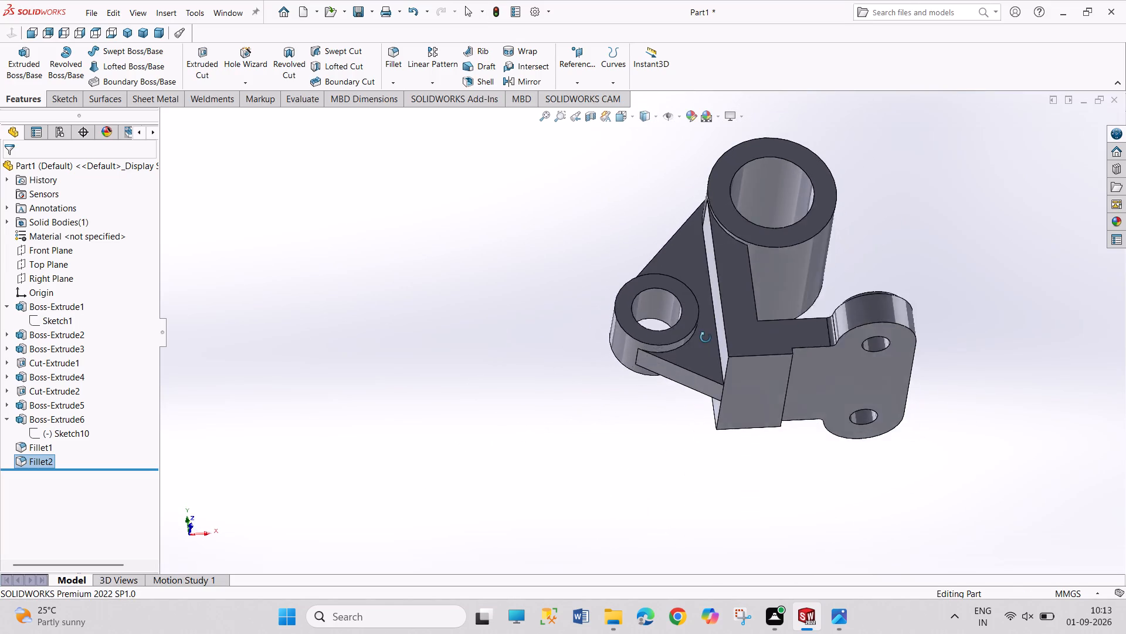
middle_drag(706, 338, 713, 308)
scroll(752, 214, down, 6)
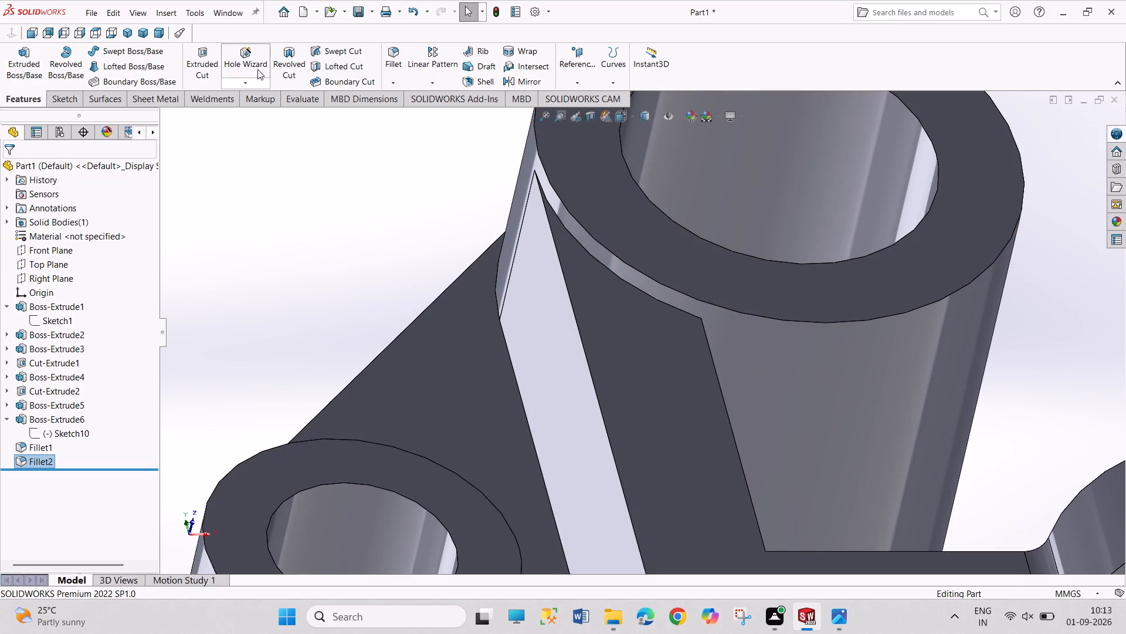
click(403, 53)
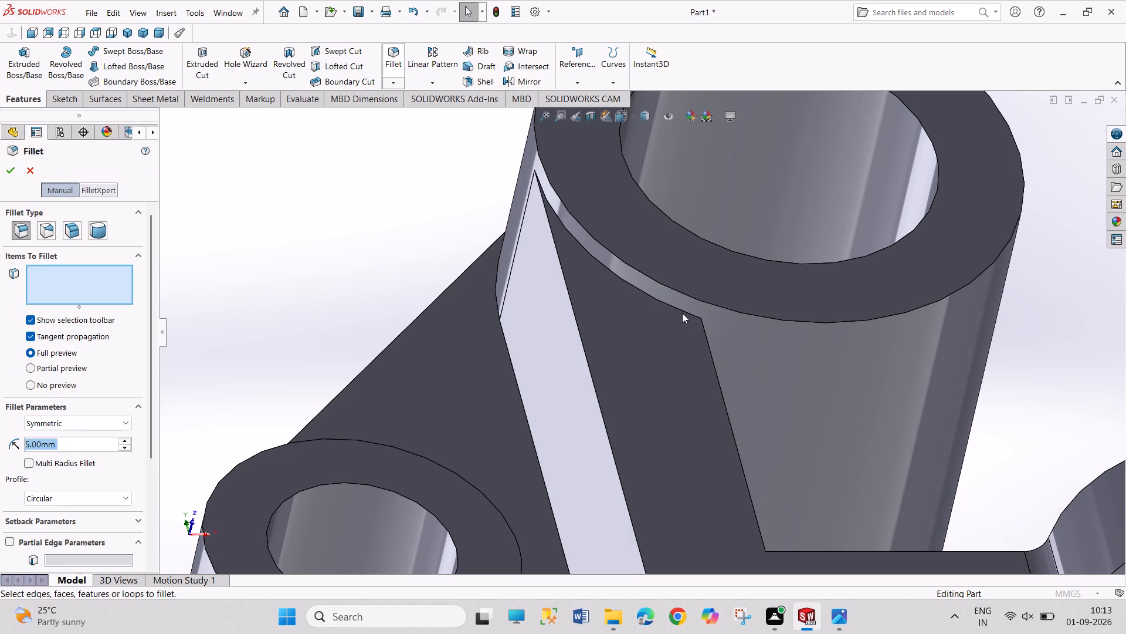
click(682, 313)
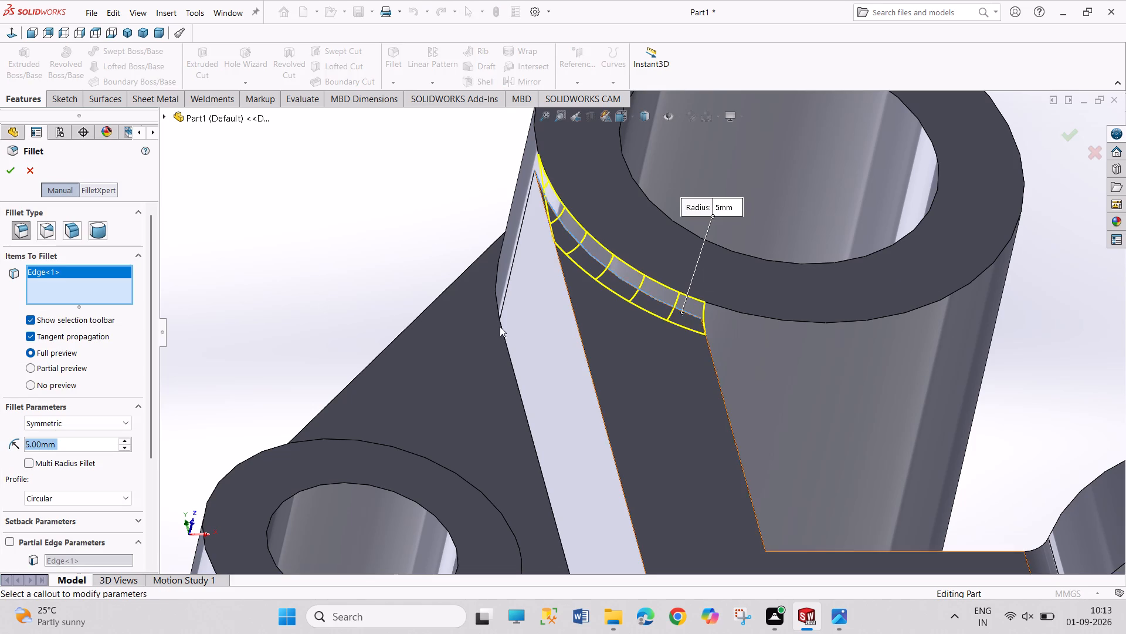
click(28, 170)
Fillet the edge where the web's front side meets the upright's back face and the main boss with a 5 mm radius.
scroll(404, 255, up, 5)
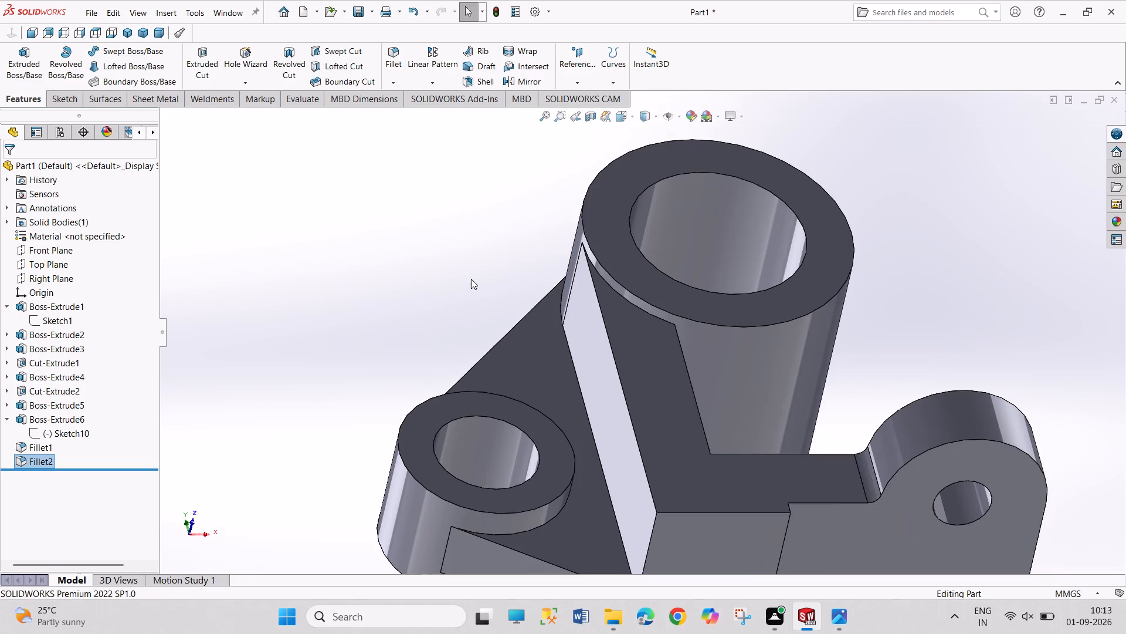
scroll(471, 279, up, 3)
middle_drag(485, 256, 537, 374)
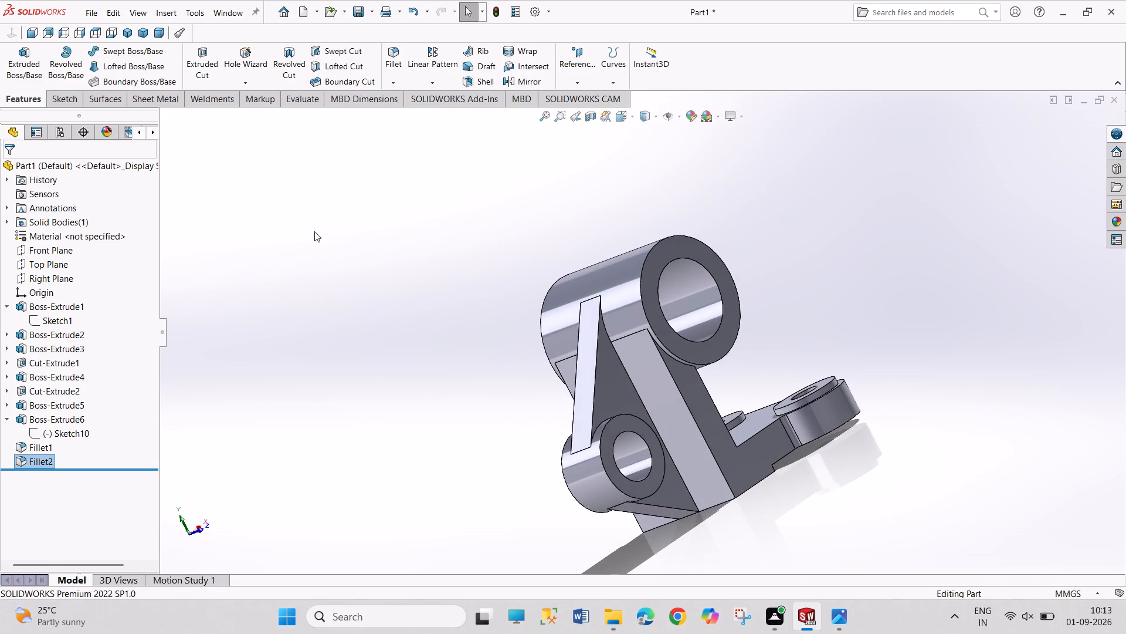
click(386, 57)
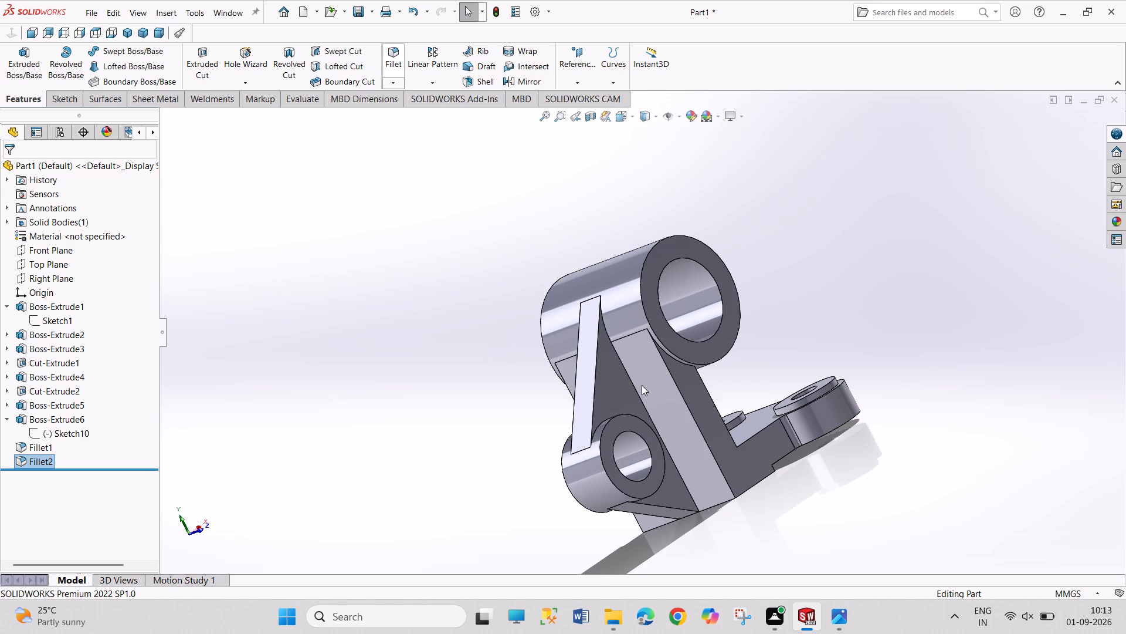
click(639, 399)
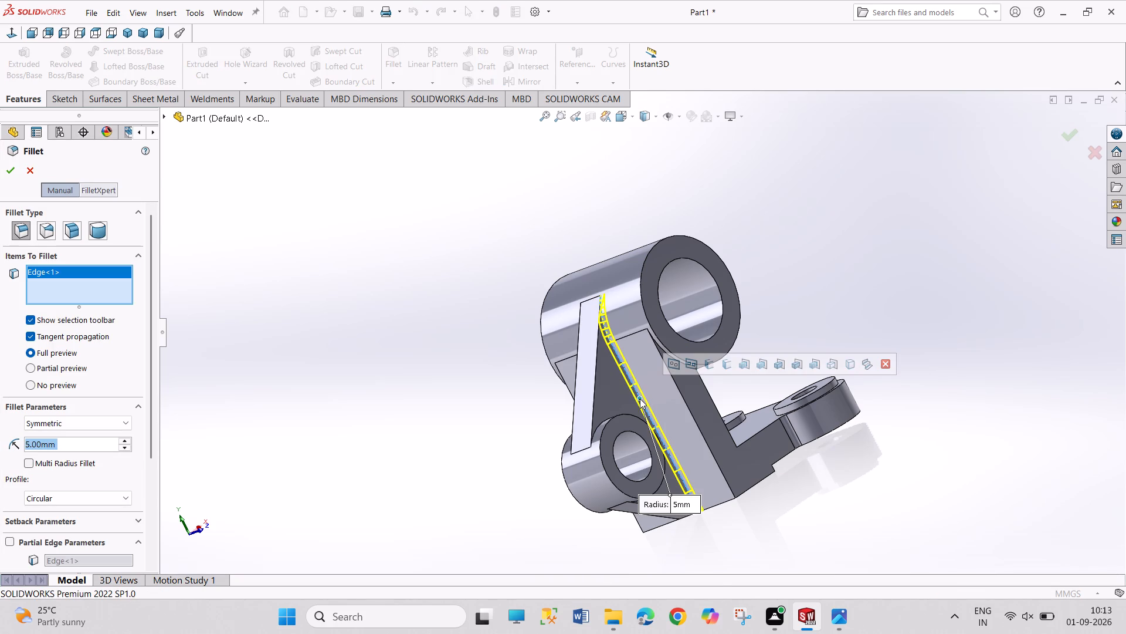
click(14, 169)
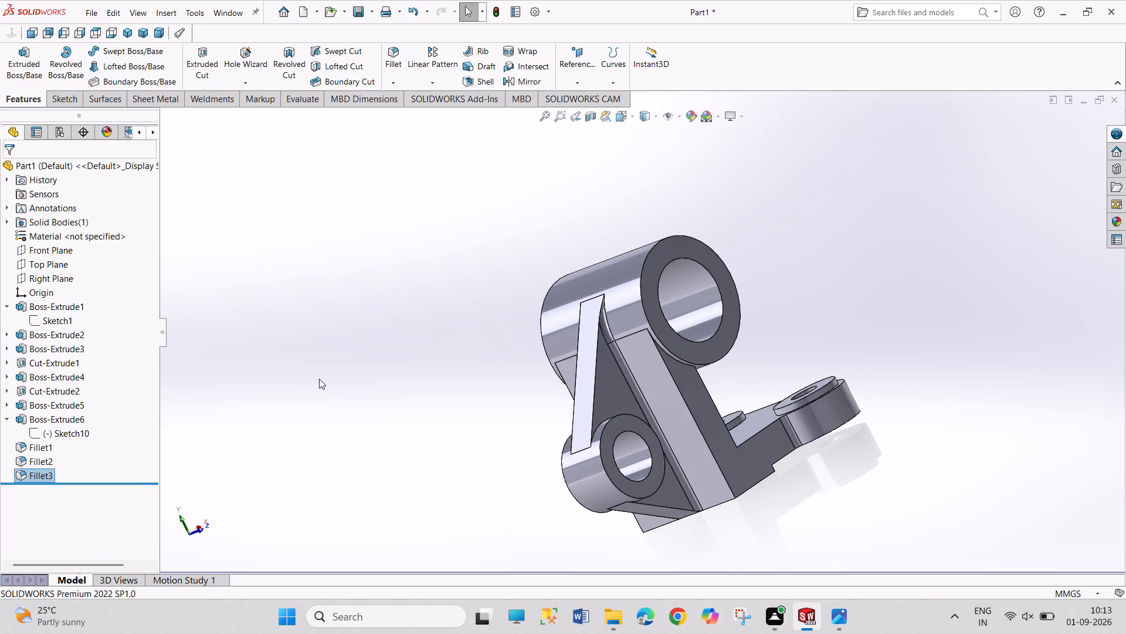
Fillet the matching edge on the web's rear side, where it meets the upright and main boss, with a 5 mm radius.
middle_drag(319, 379, 448, 394)
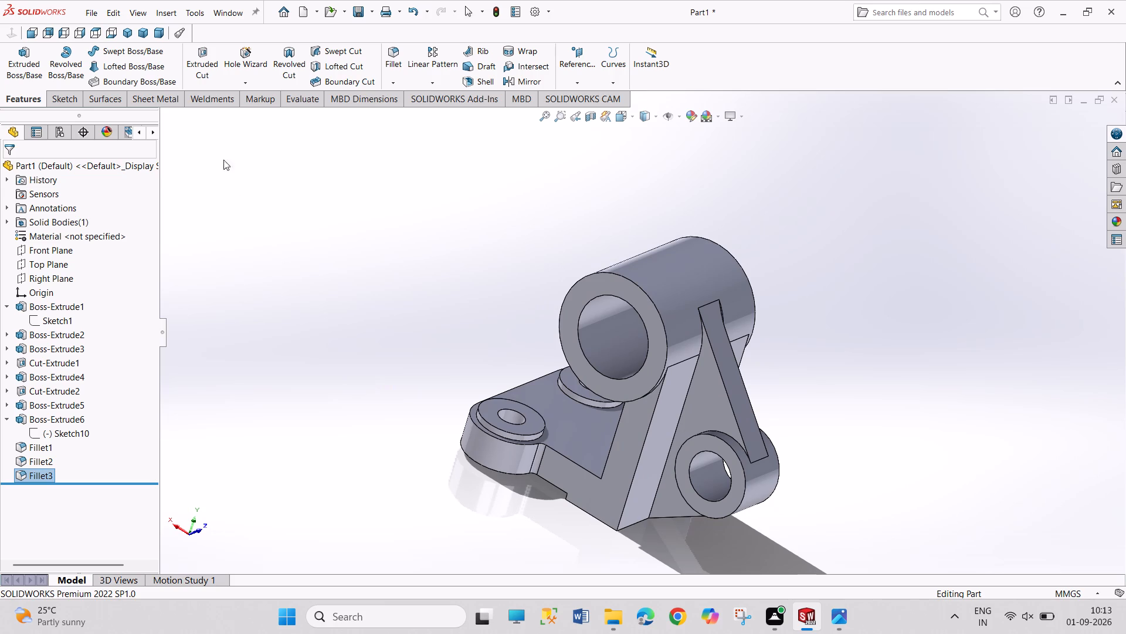
click(387, 55)
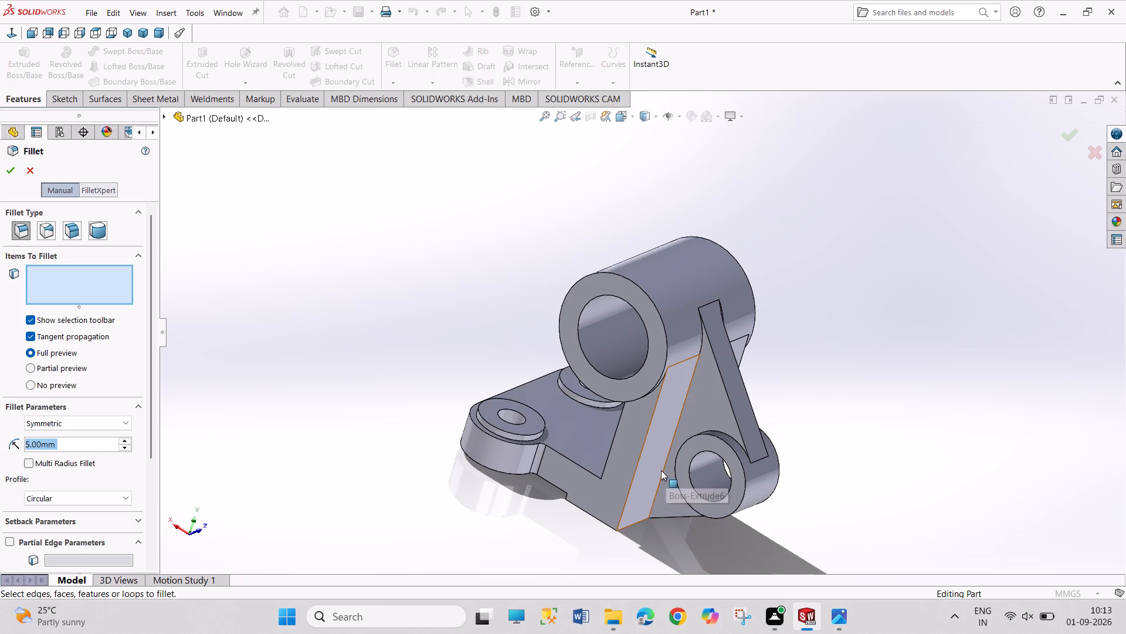
click(663, 473)
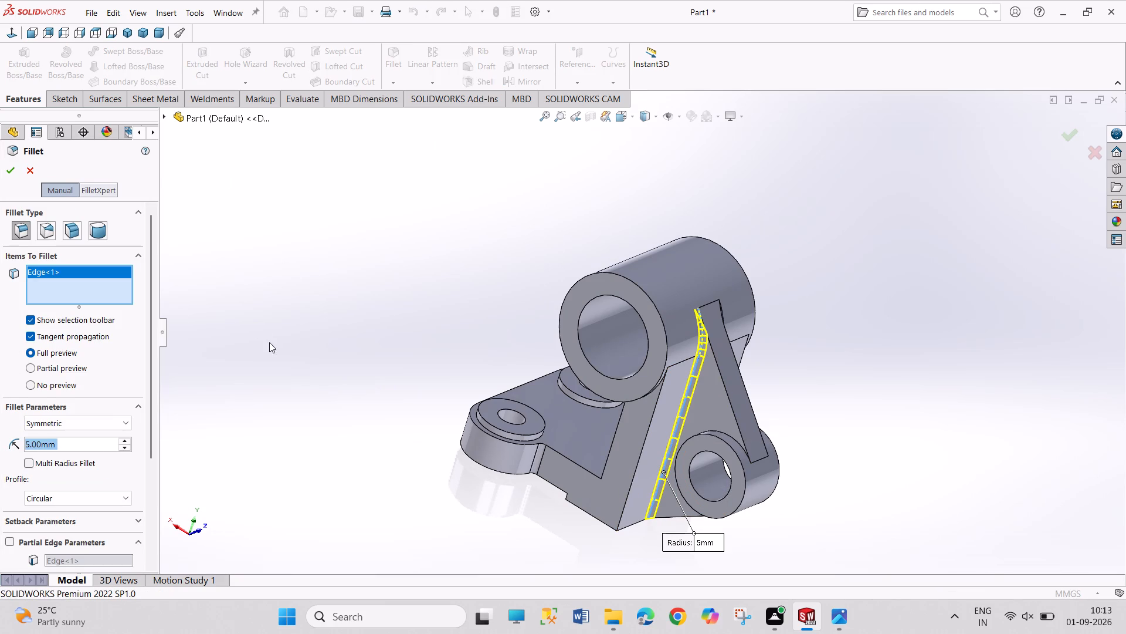
click(6, 174)
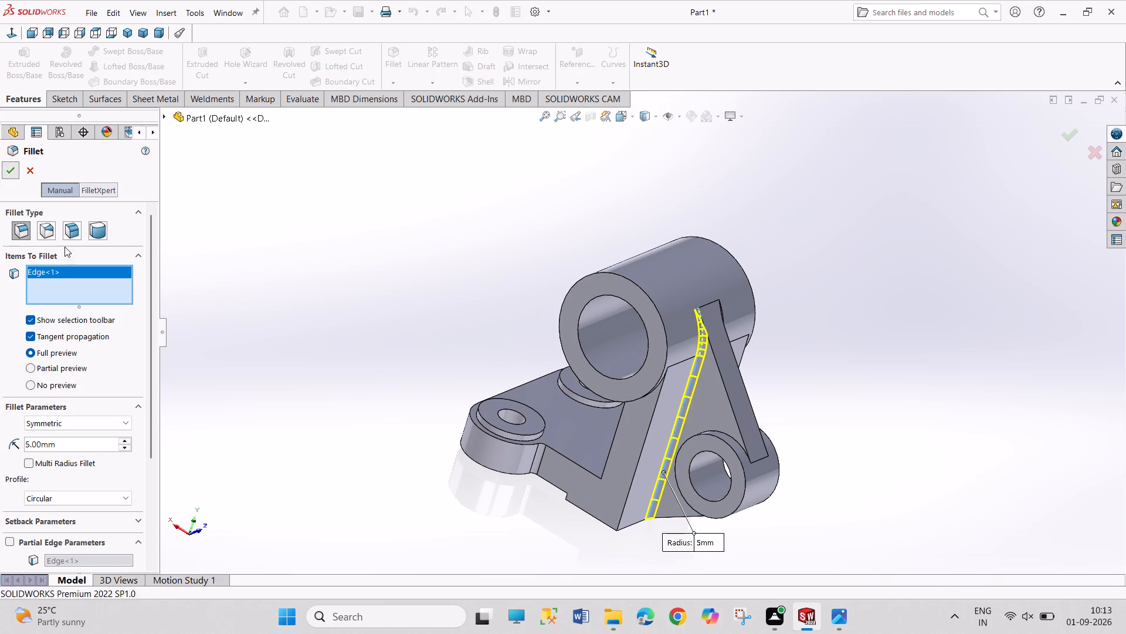
Examine the filleted bracket from several directions, checking the web, side boss, base underside and lugs.
scroll(351, 419, up, 1)
middle_drag(412, 442, 411, 441)
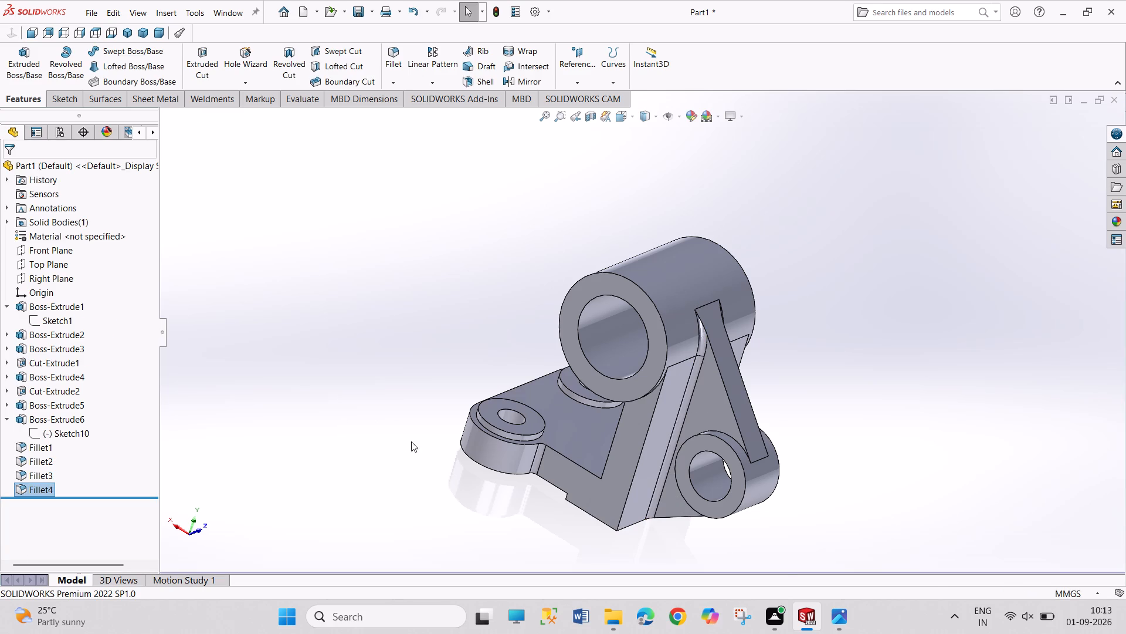
middle_drag(411, 441, 276, 391)
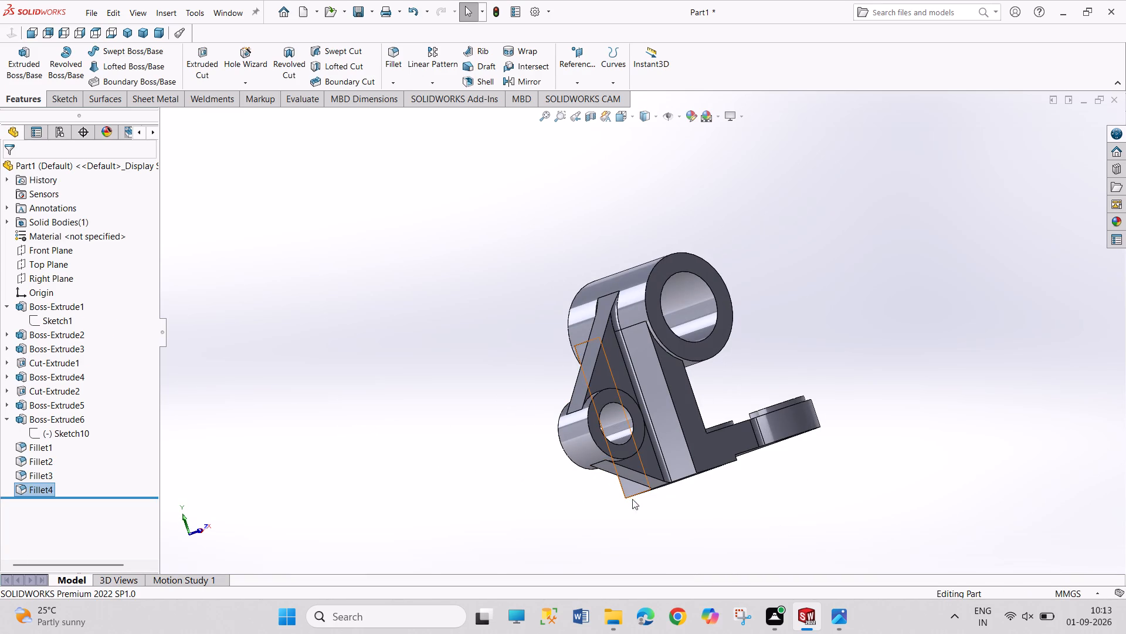
middle_drag(626, 497, 536, 480)
middle_drag(569, 207, 644, 346)
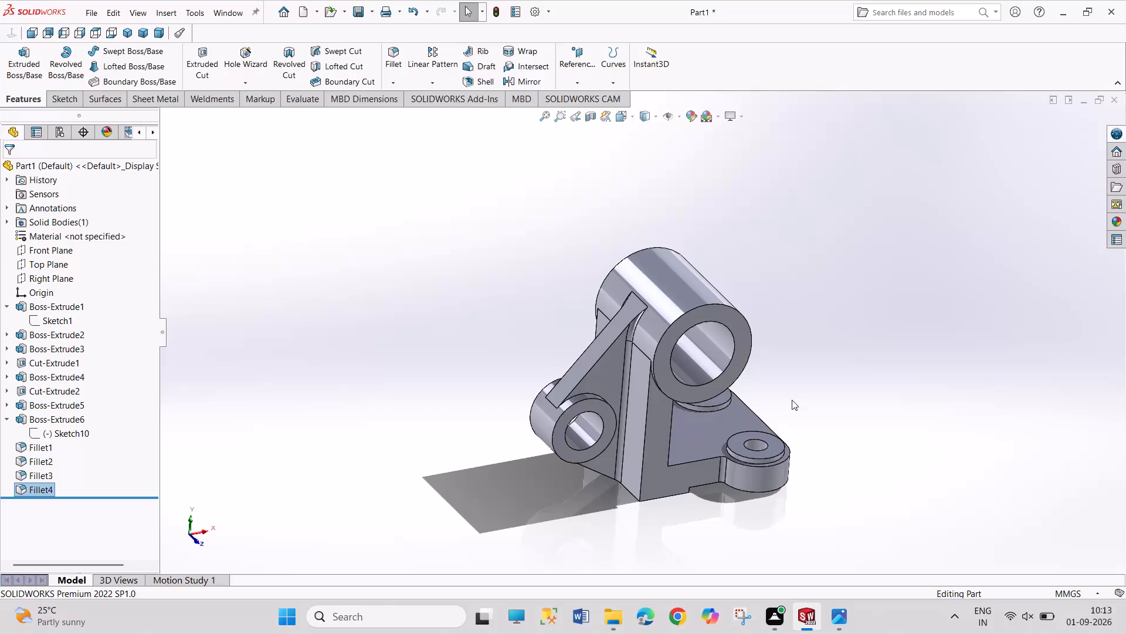
middle_drag(808, 402, 781, 390)
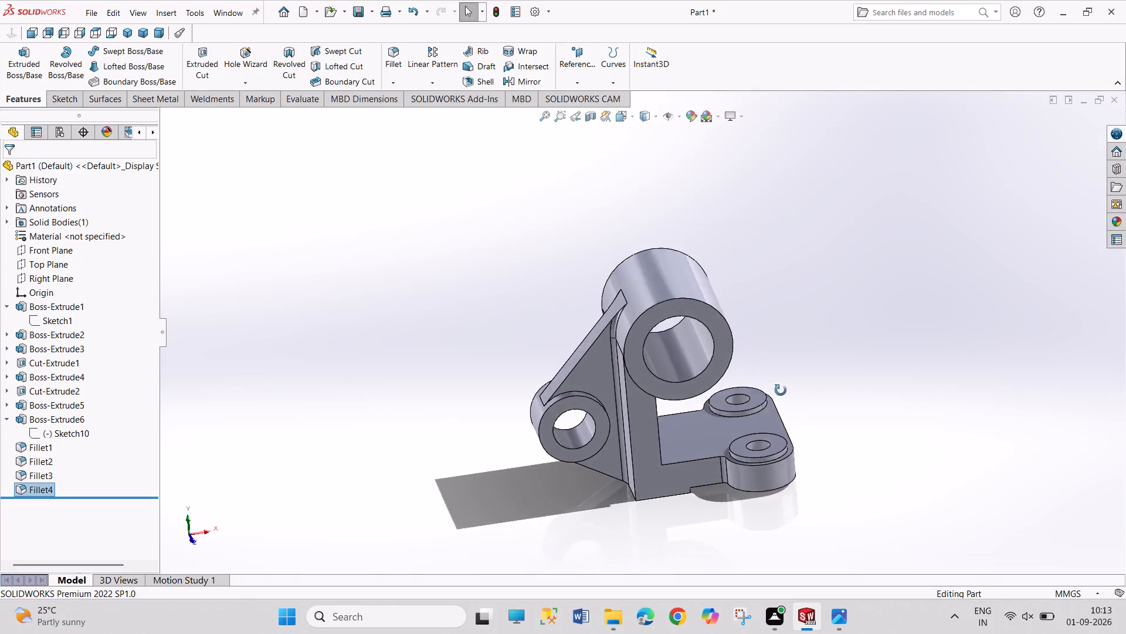
middle_drag(781, 390, 801, 311)
scroll(796, 312, up, 1)
scroll(752, 451, down, 2)
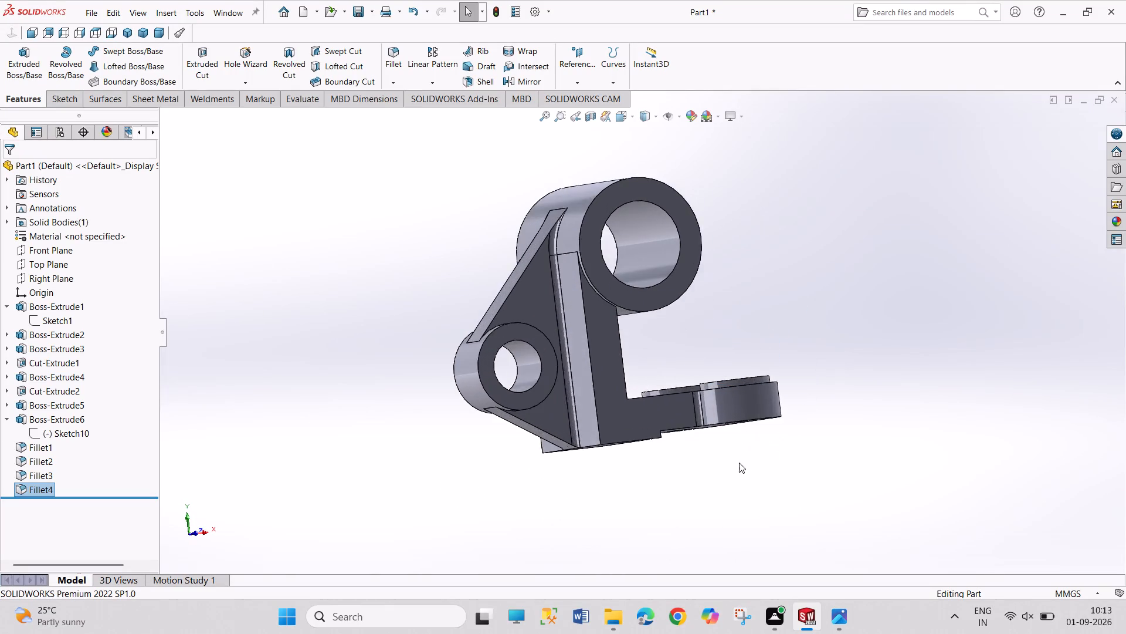
scroll(739, 463, down, 1)
scroll(612, 353, up, 3)
scroll(620, 221, down, 2)
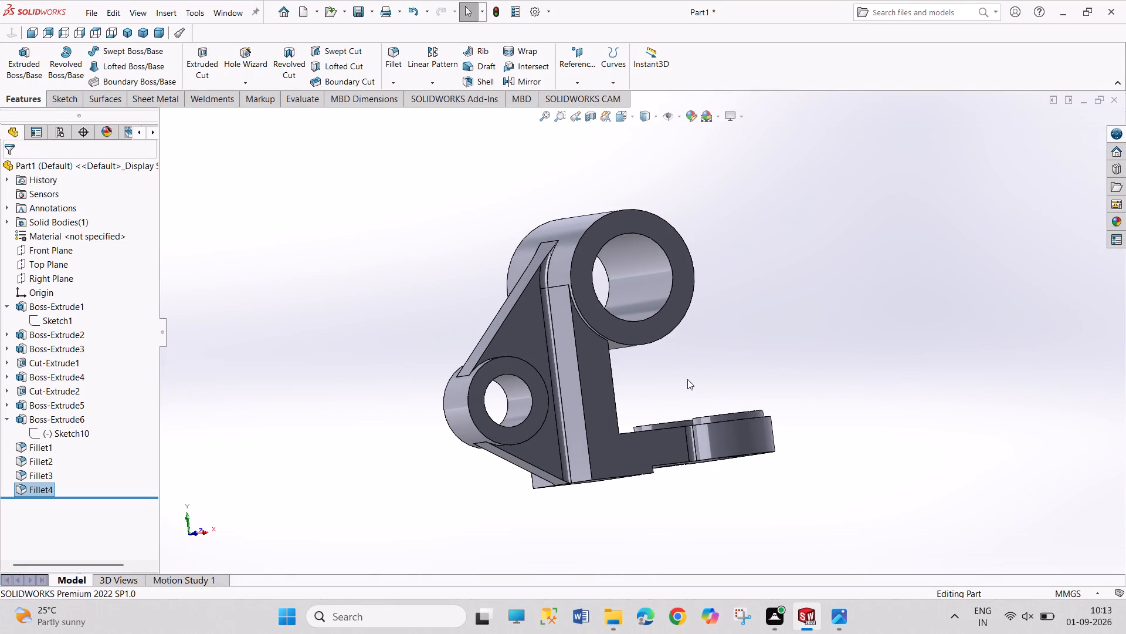
middle_drag(687, 379, 674, 428)
scroll(721, 359, up, 1)
middle_drag(715, 360, 704, 365)
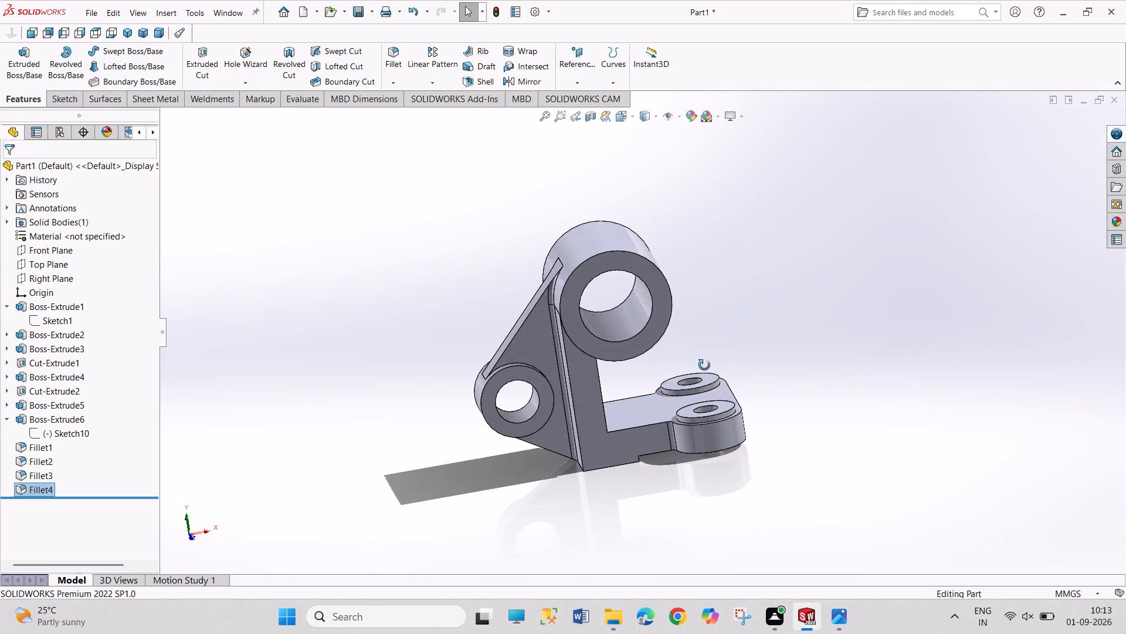
middle_drag(704, 365, 734, 450)
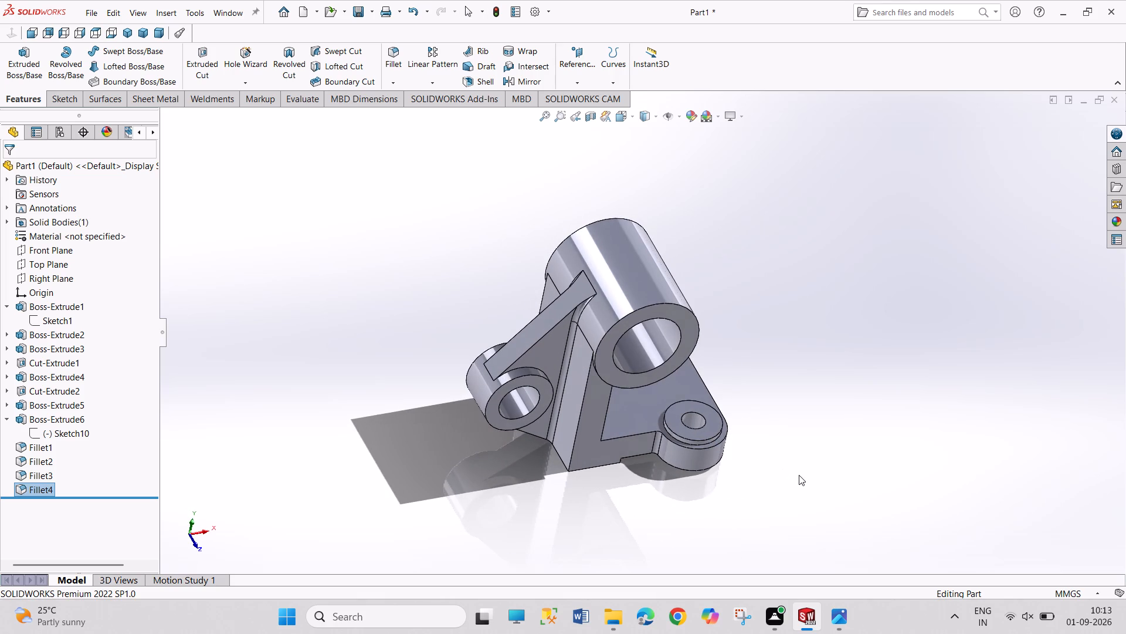
Save the part as BEARING SUPPORT BRACKET in the FUJI folder.
key(ctrl+s)
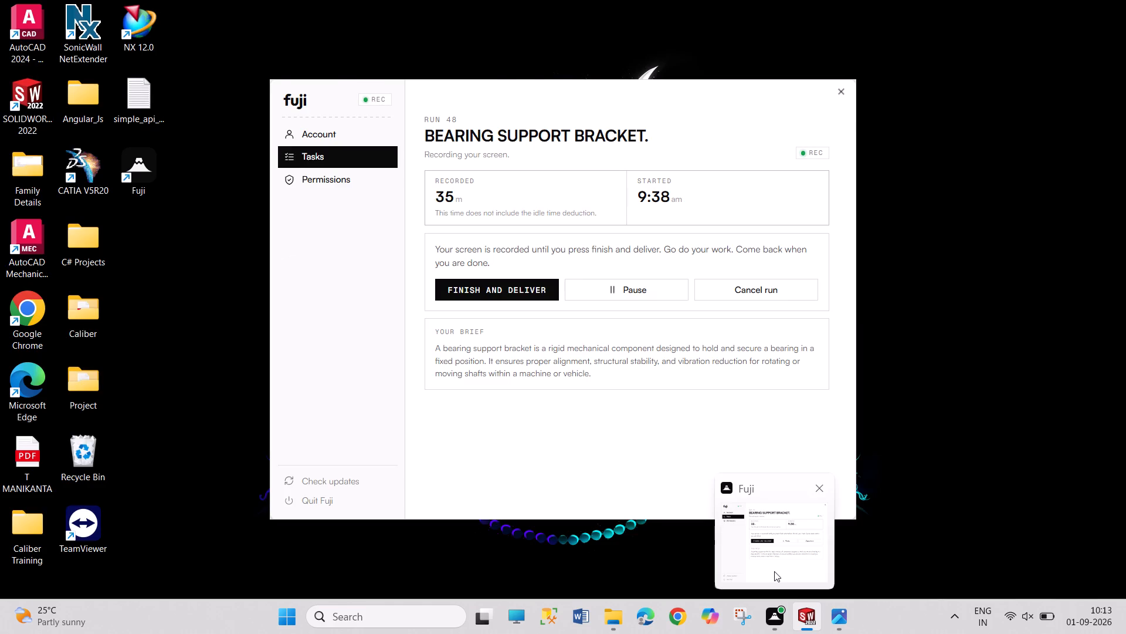
text(BEARING SUPPORT BRA)
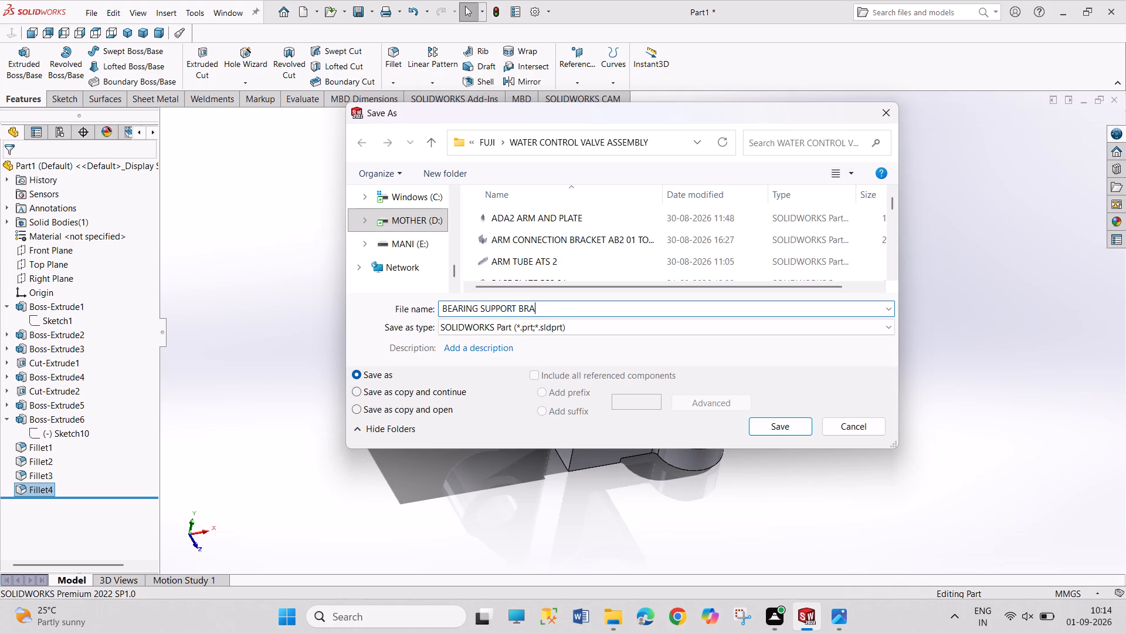
text(CKET)
click(486, 143)
click(759, 424)
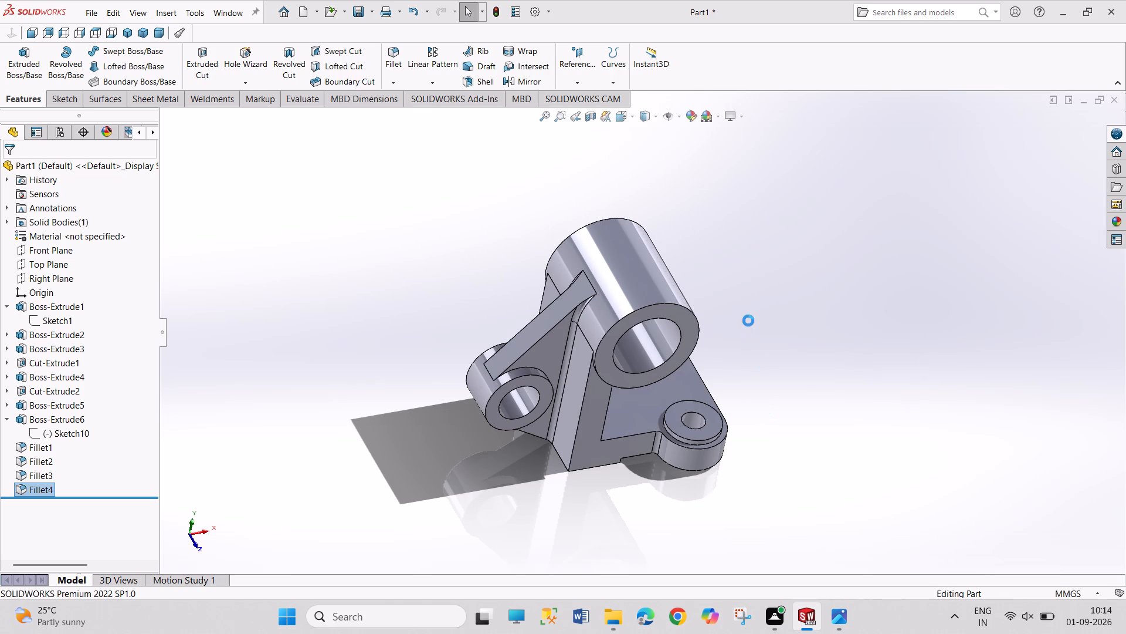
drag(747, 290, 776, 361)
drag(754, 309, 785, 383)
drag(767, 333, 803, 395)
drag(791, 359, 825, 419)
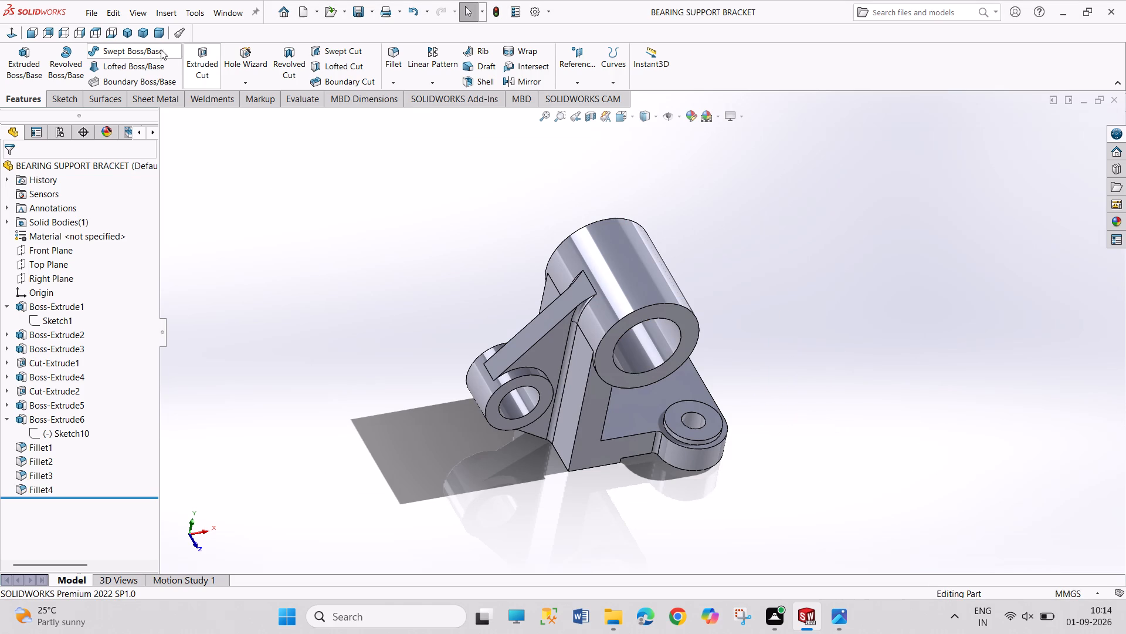
Show the finished bracket in the isometric view.
click(124, 35)
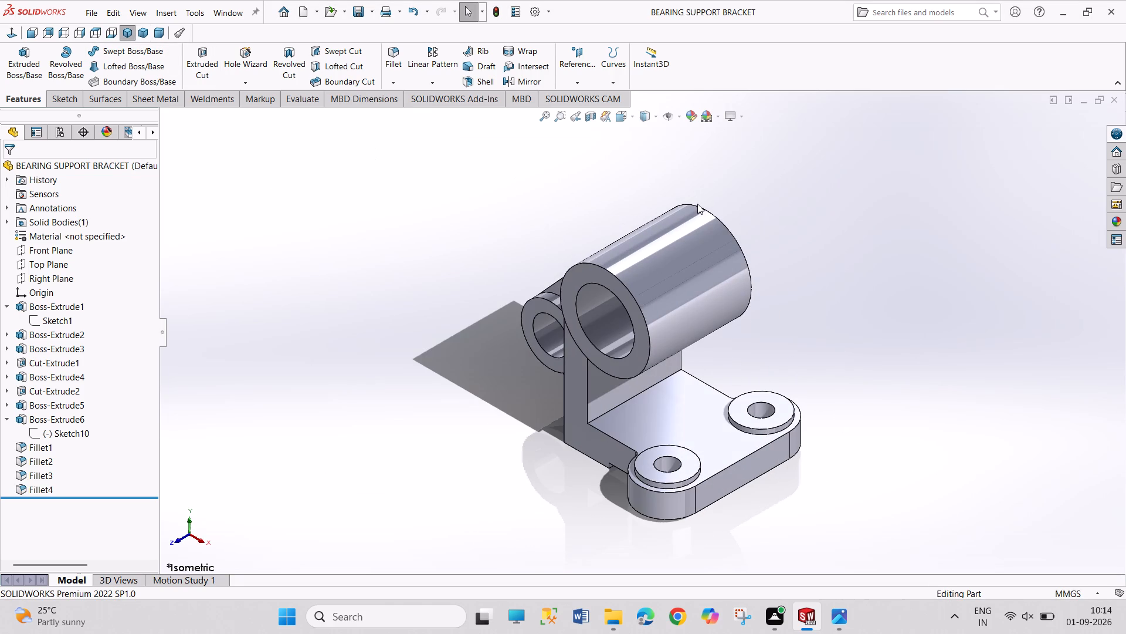
Create a new drawing on a standard A4 (ANSI) Landscape sheet.
key(ctrl+n)
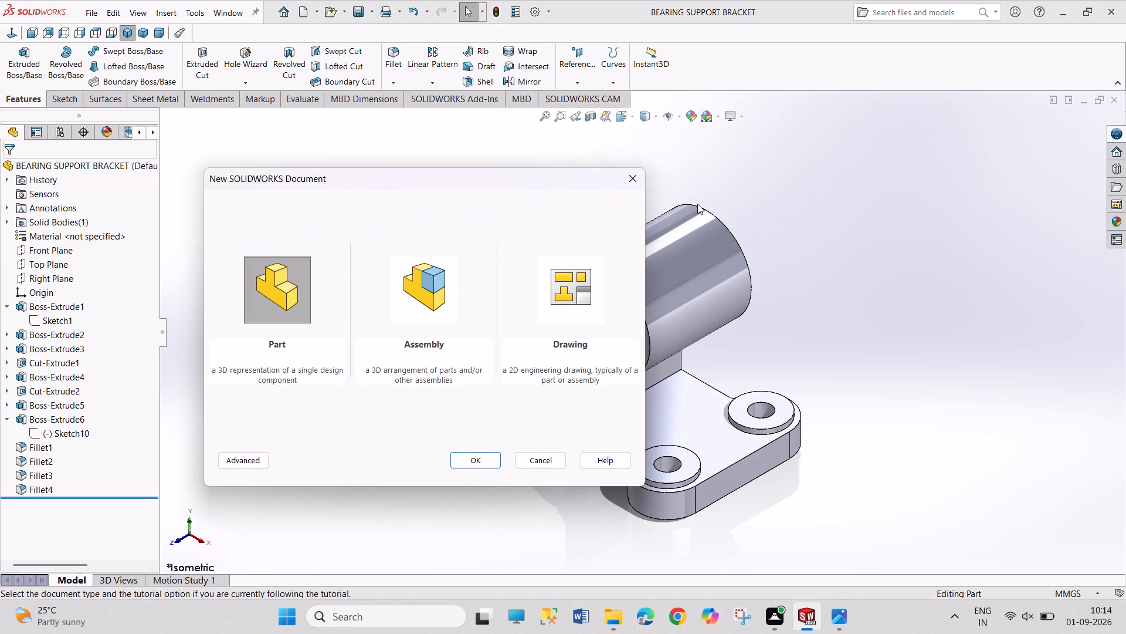
key(Right)
key(Right)
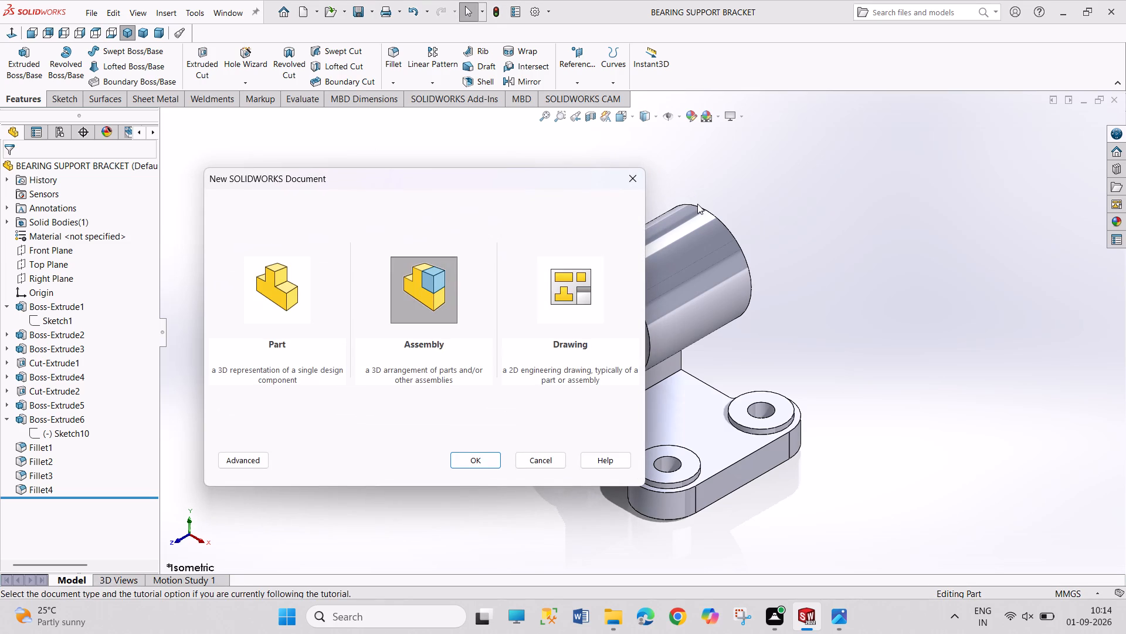
key(Return)
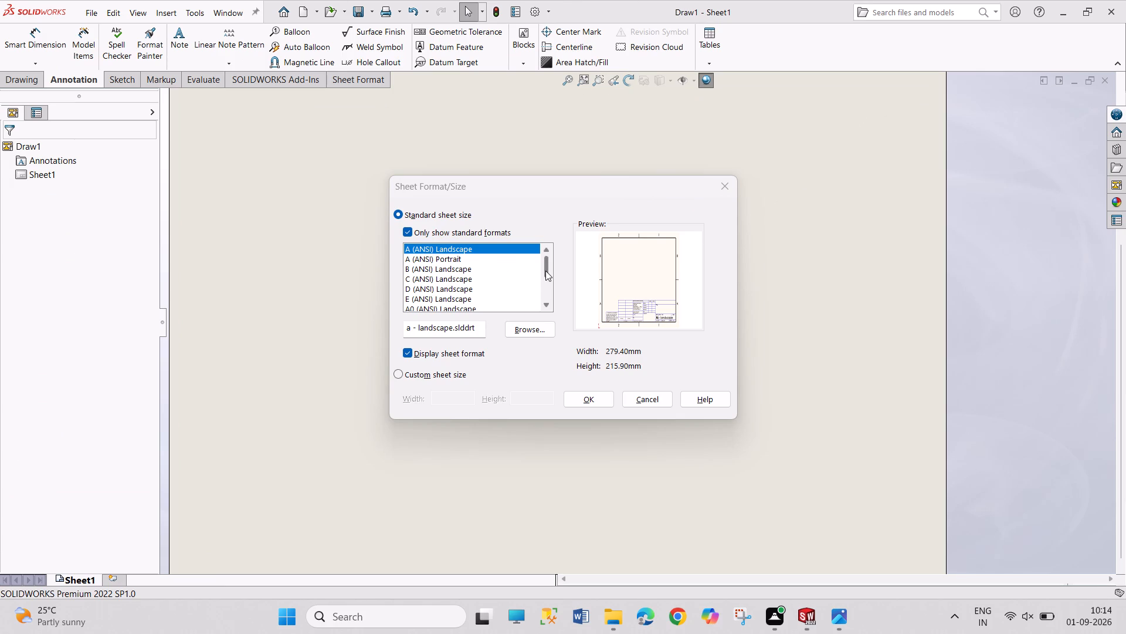
drag(545, 271, 550, 314)
click(484, 289)
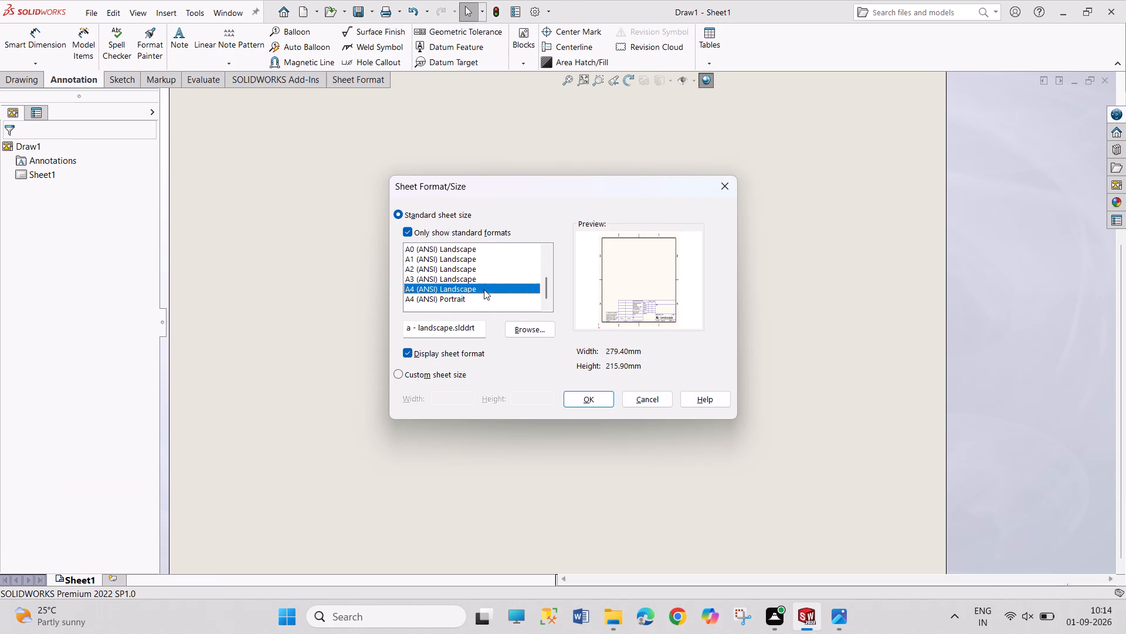
click(577, 401)
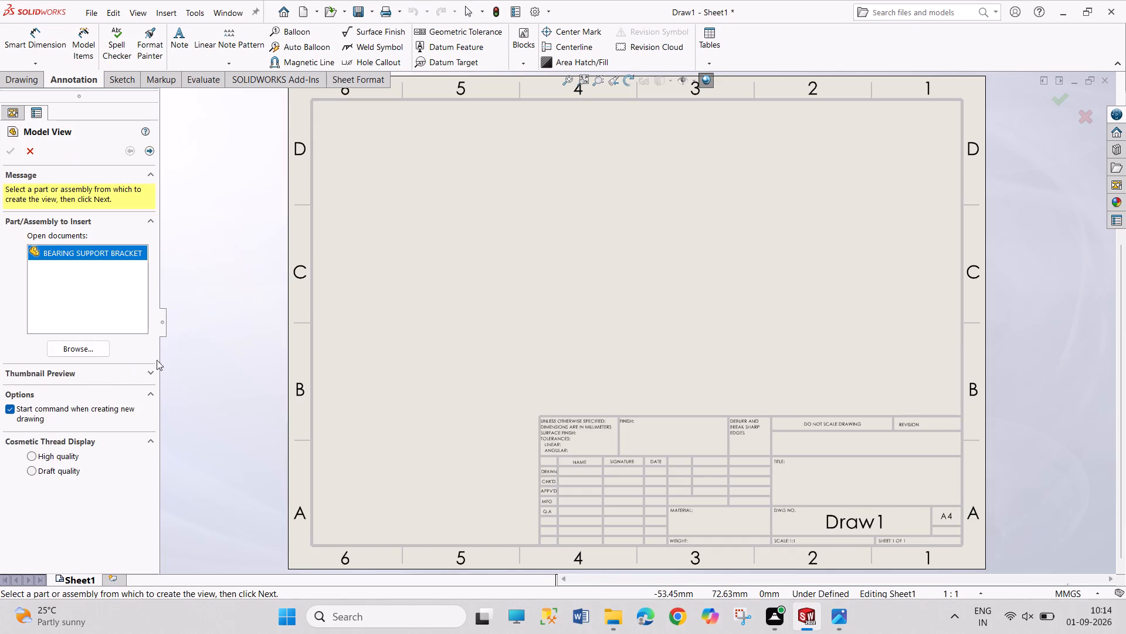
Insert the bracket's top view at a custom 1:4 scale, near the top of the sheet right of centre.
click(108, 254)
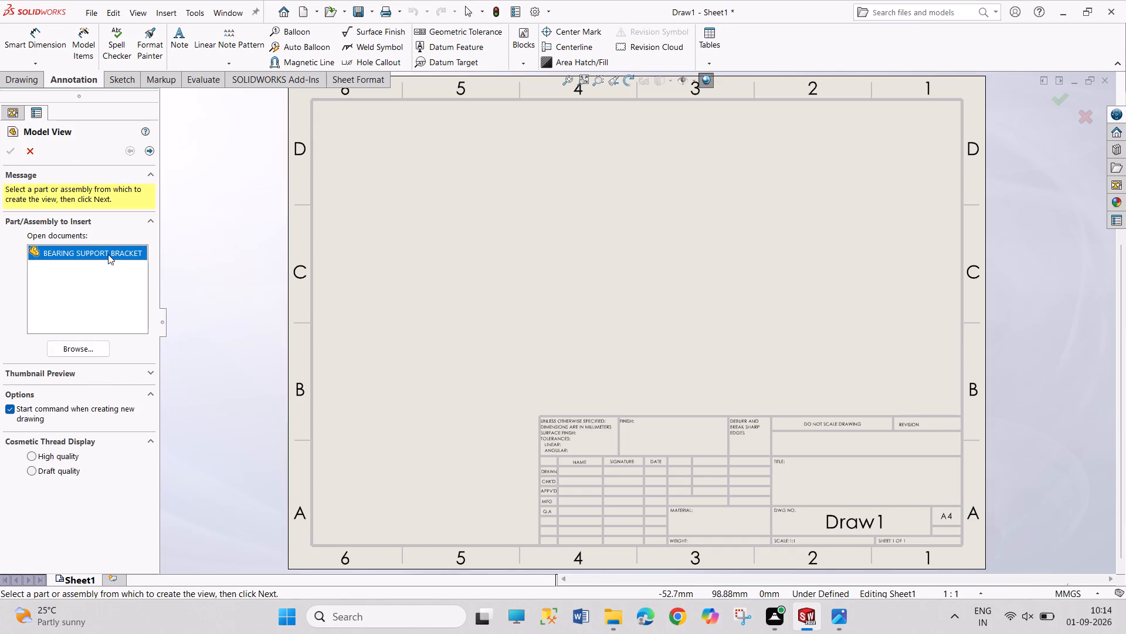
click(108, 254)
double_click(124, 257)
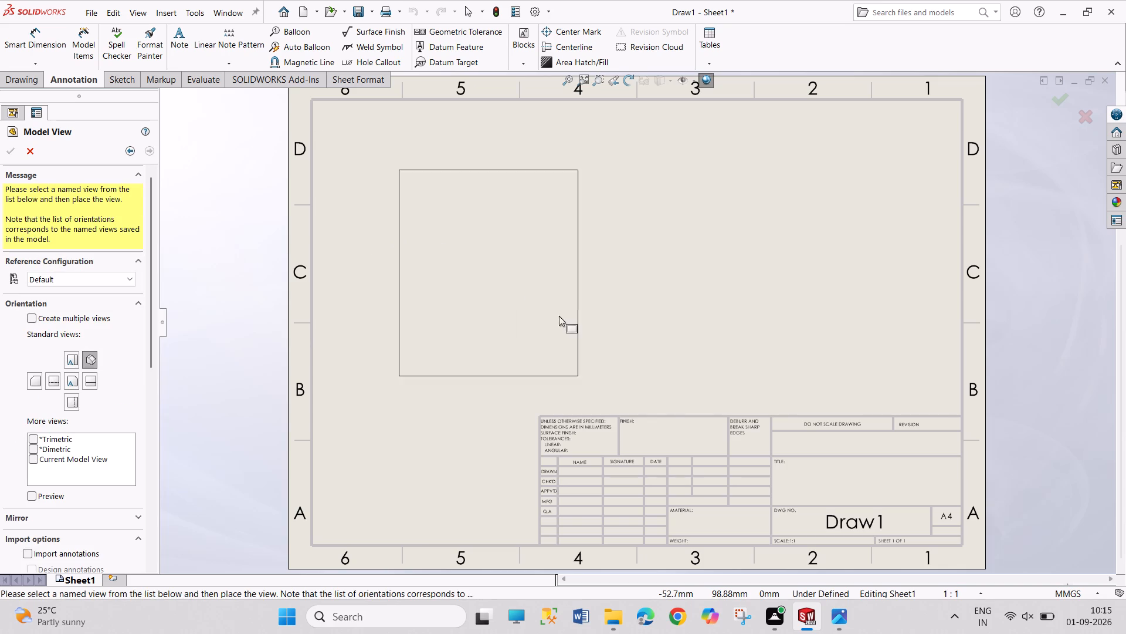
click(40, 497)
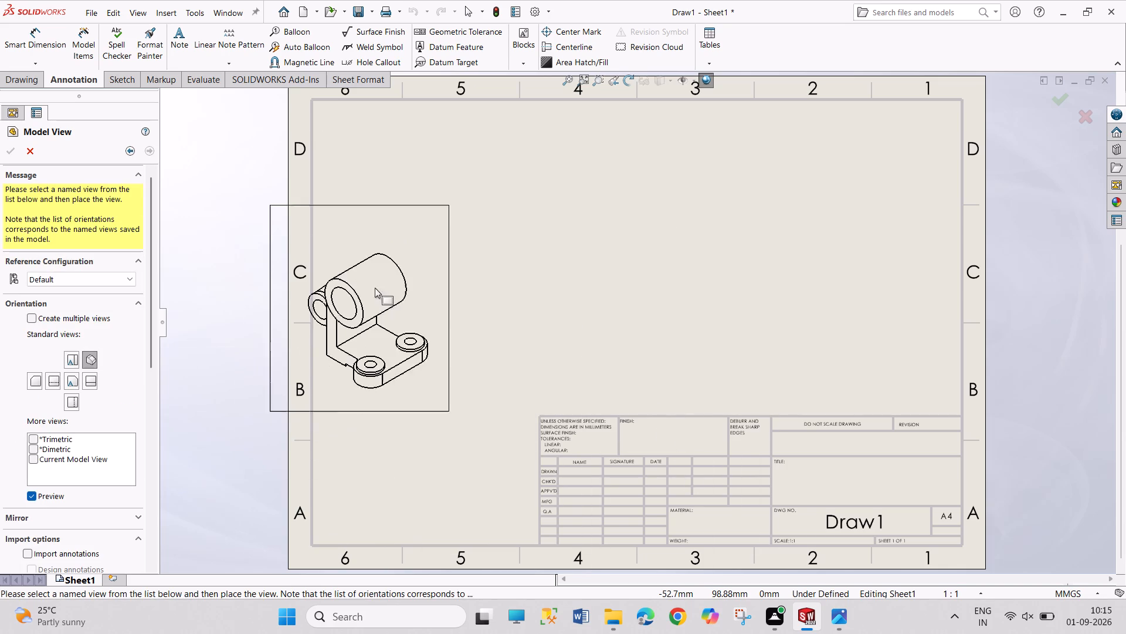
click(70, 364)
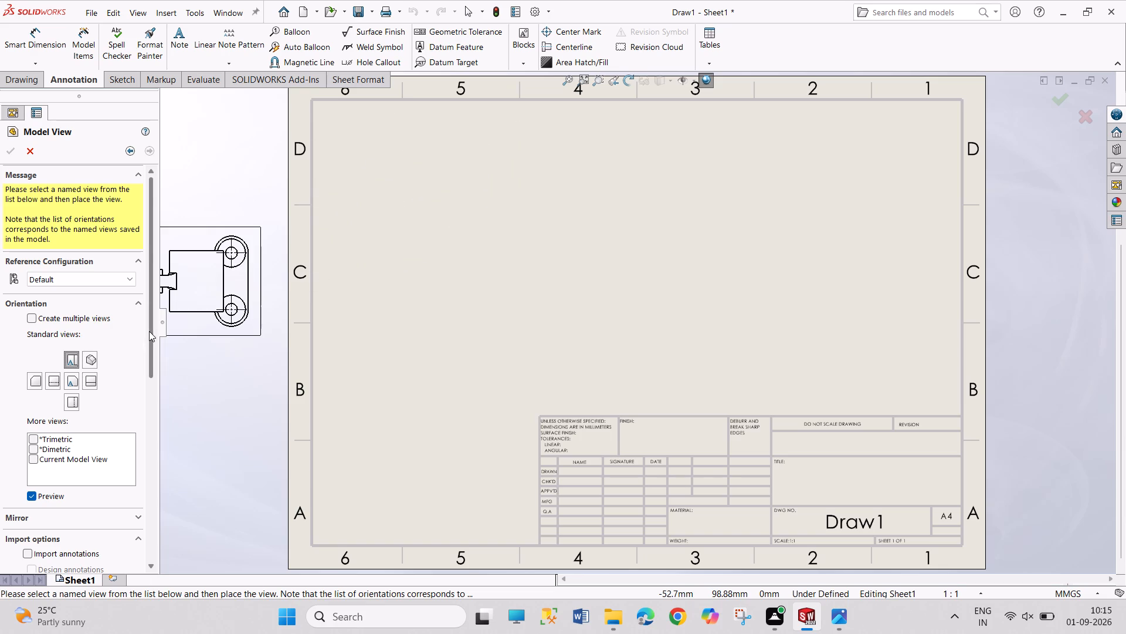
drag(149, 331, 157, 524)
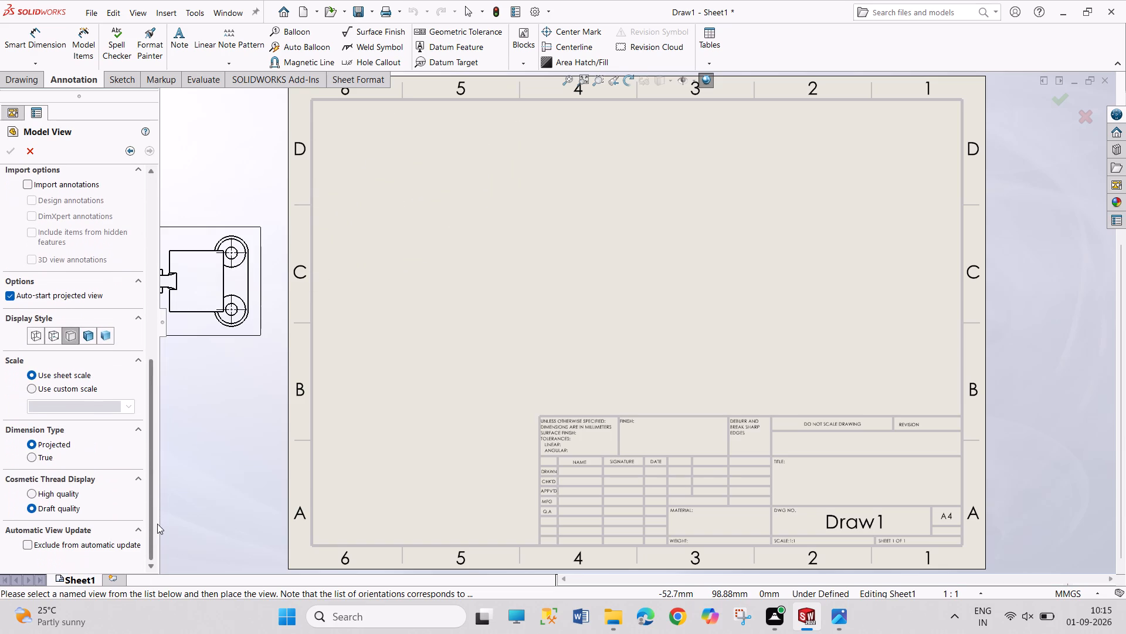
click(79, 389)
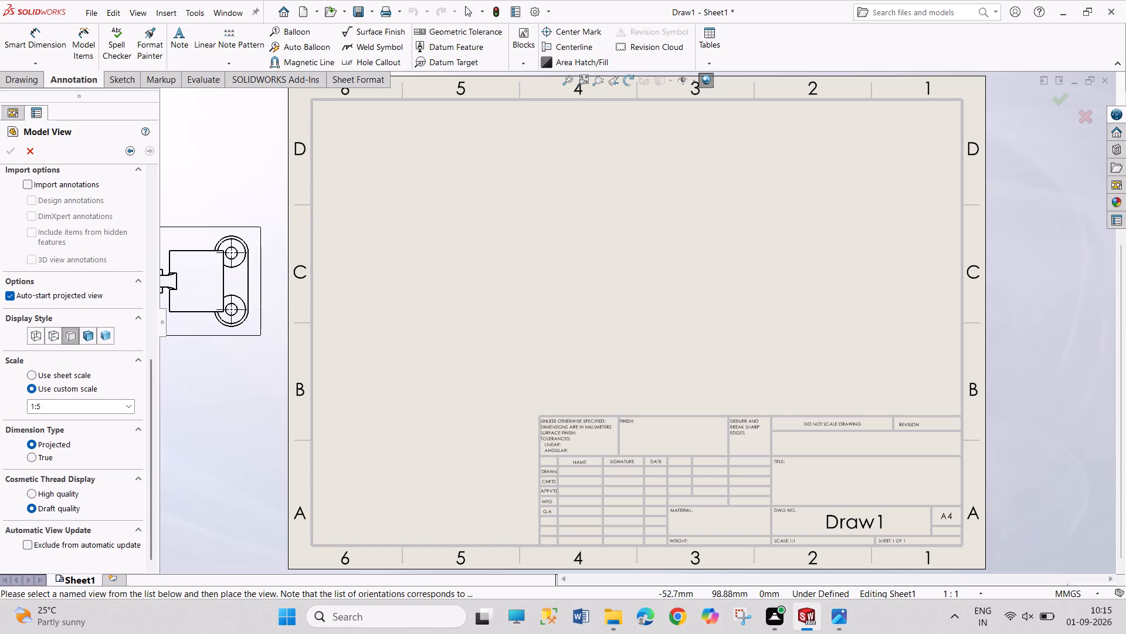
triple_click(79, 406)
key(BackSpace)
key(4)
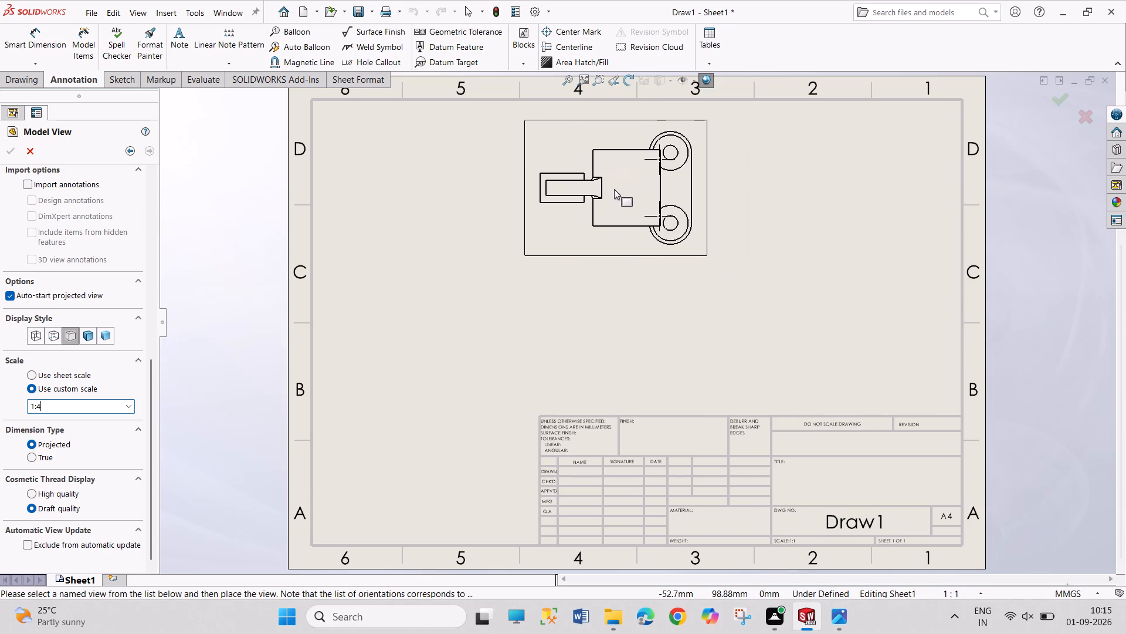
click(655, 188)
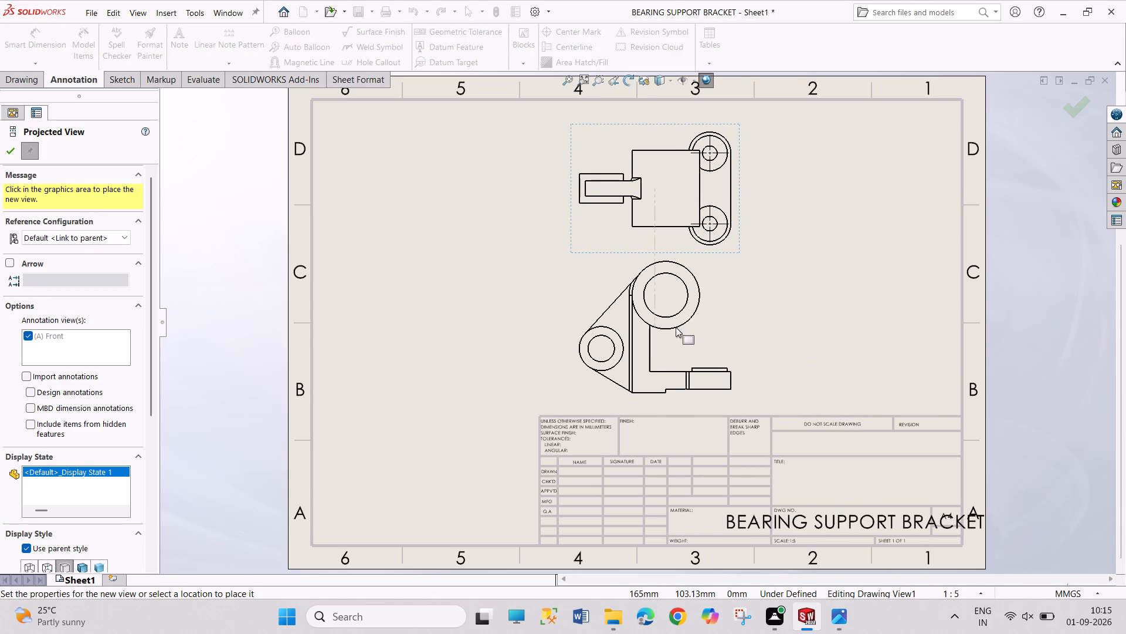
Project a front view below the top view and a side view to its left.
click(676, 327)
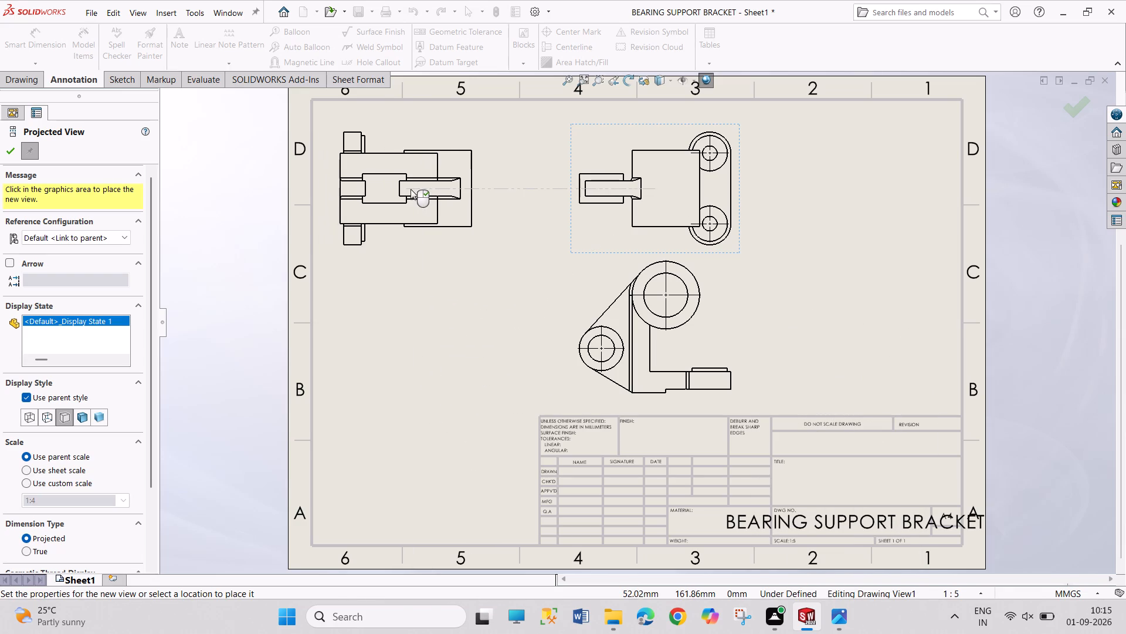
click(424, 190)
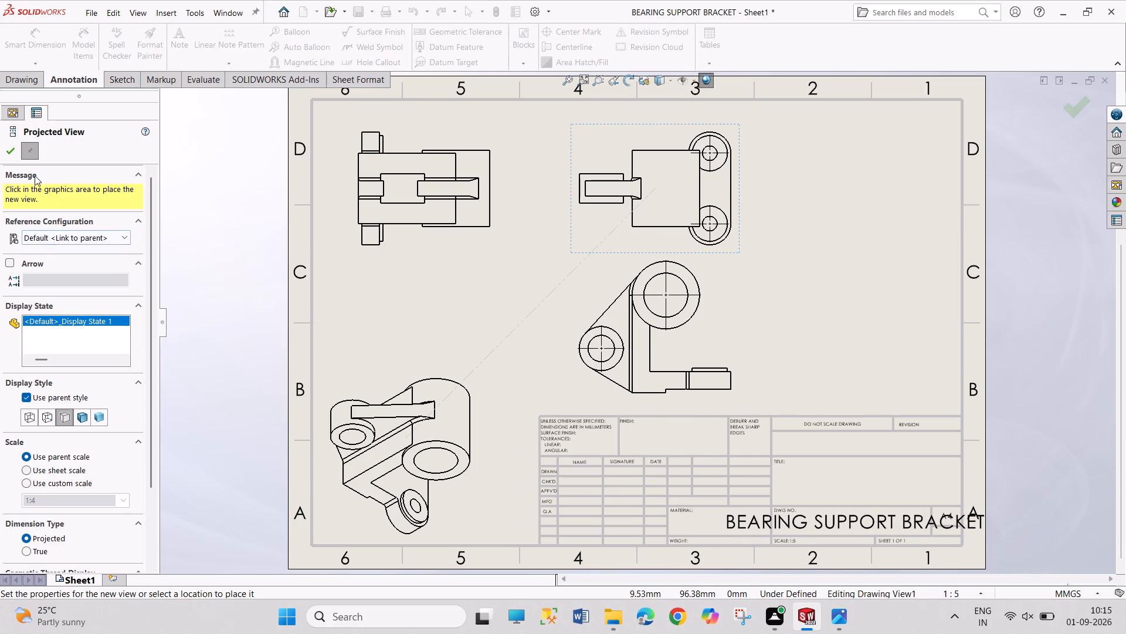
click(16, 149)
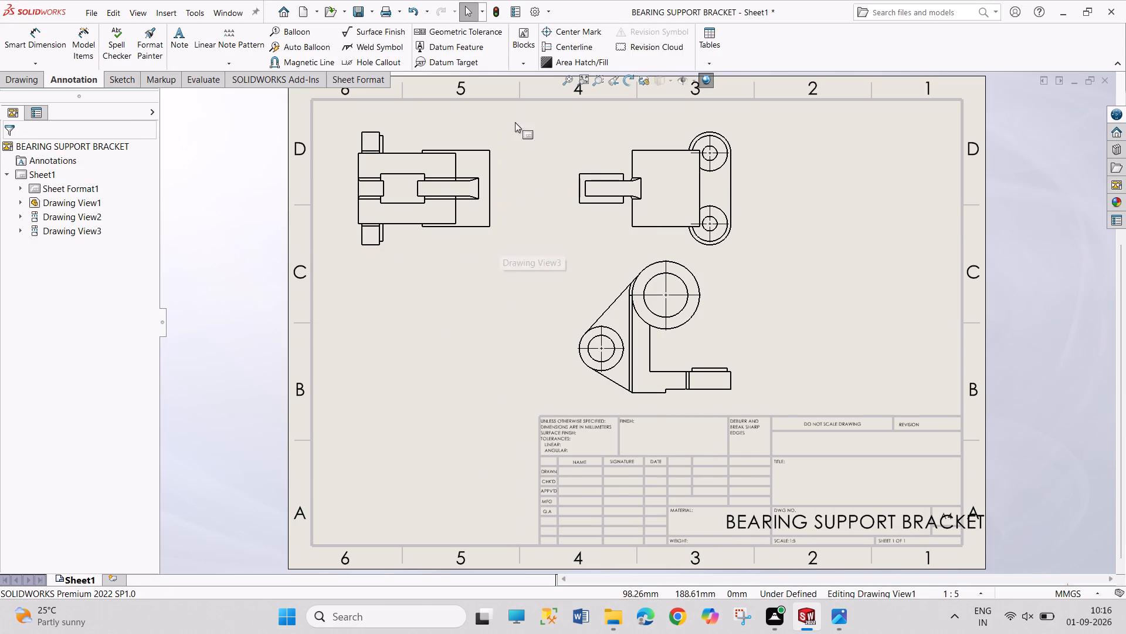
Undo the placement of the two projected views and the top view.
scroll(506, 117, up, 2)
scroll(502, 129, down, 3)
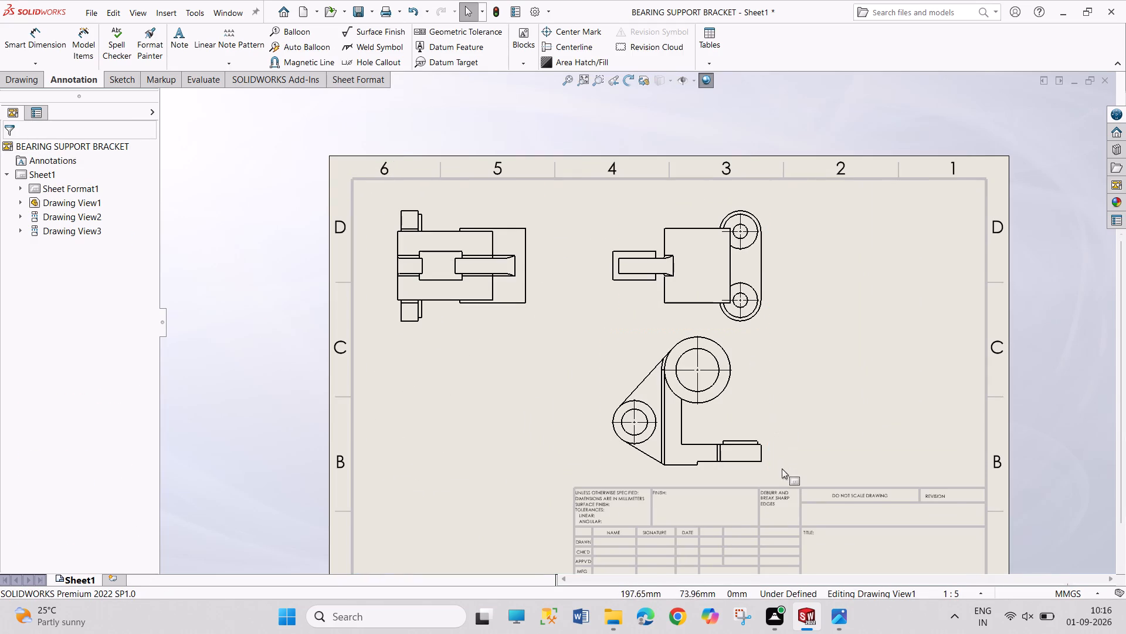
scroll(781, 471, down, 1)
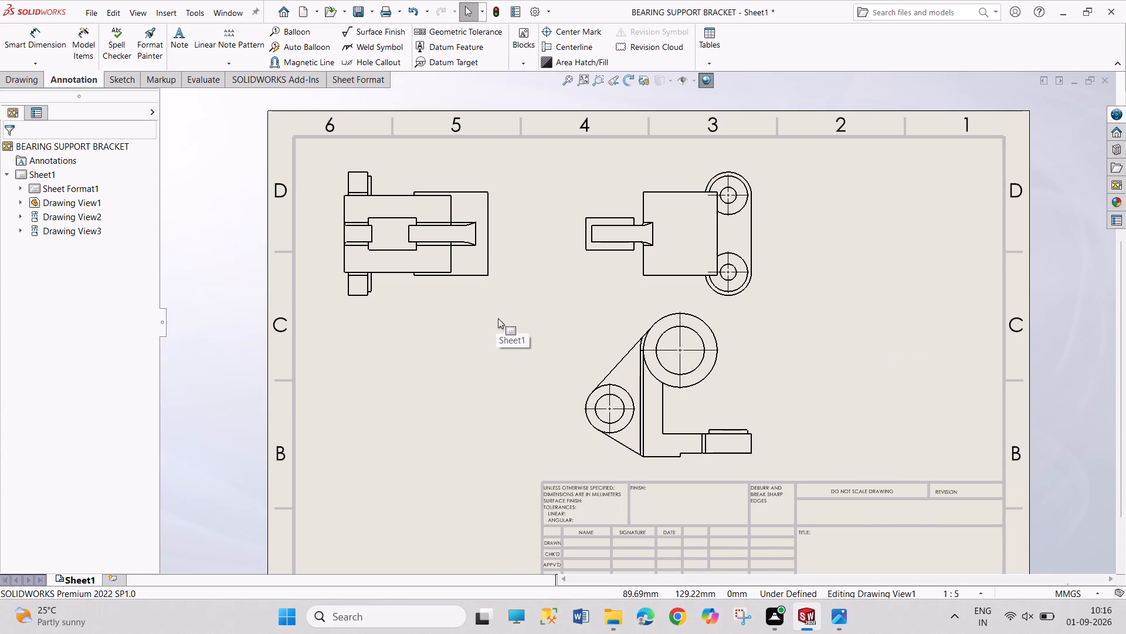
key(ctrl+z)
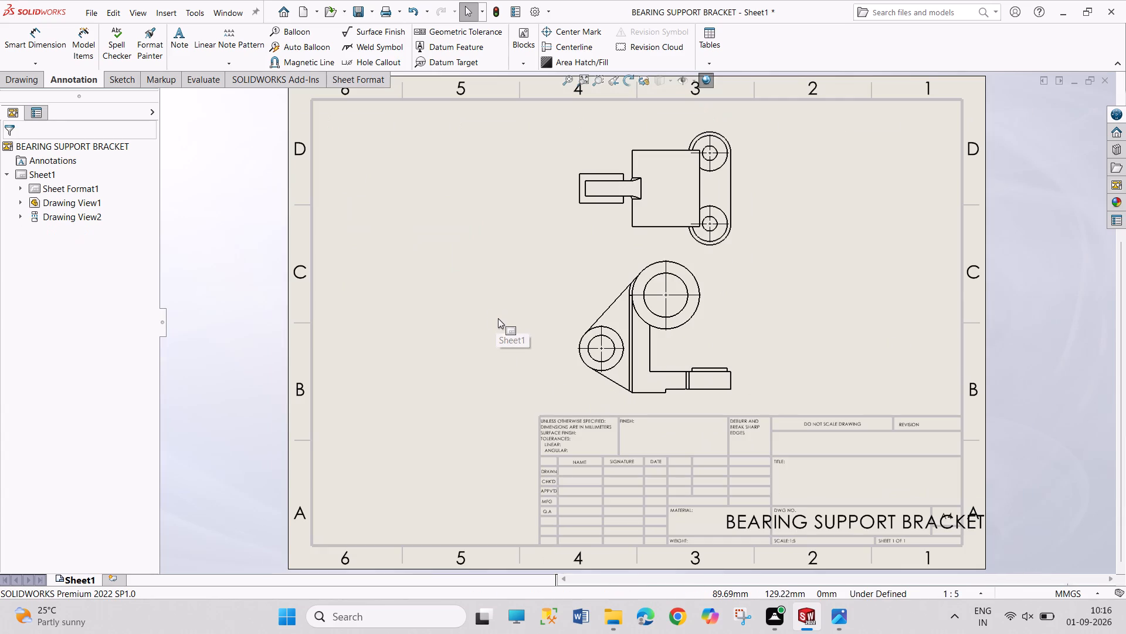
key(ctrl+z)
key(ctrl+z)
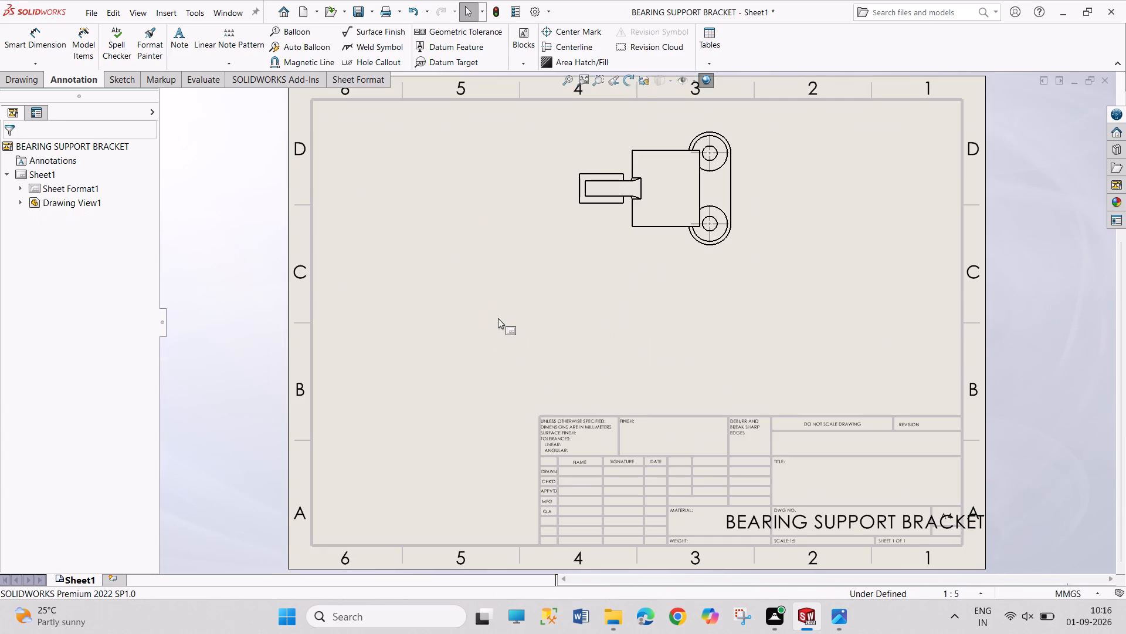
Insert the bracket's front view at a custom 1:4 scale in the upper-left area of the sheet.
click(19, 87)
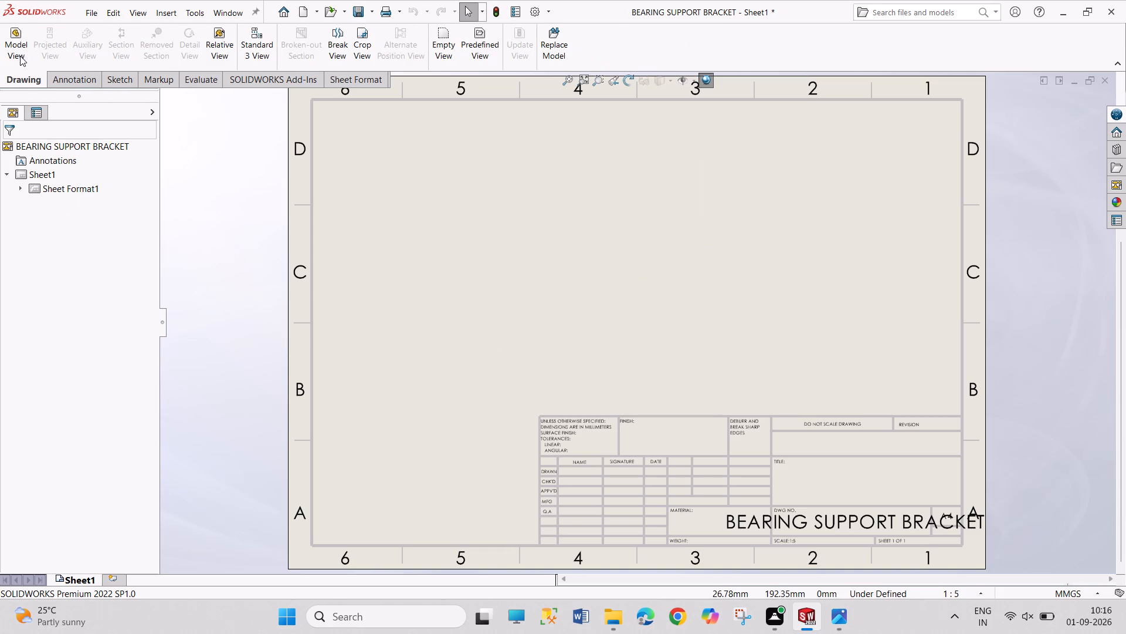
click(15, 47)
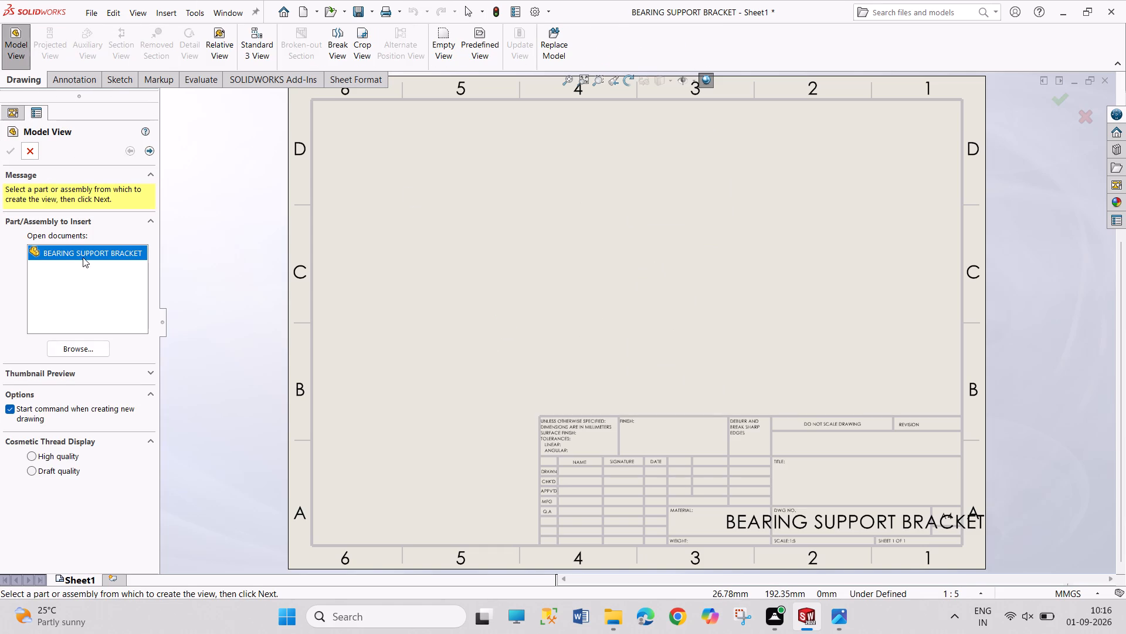
double_click(83, 254)
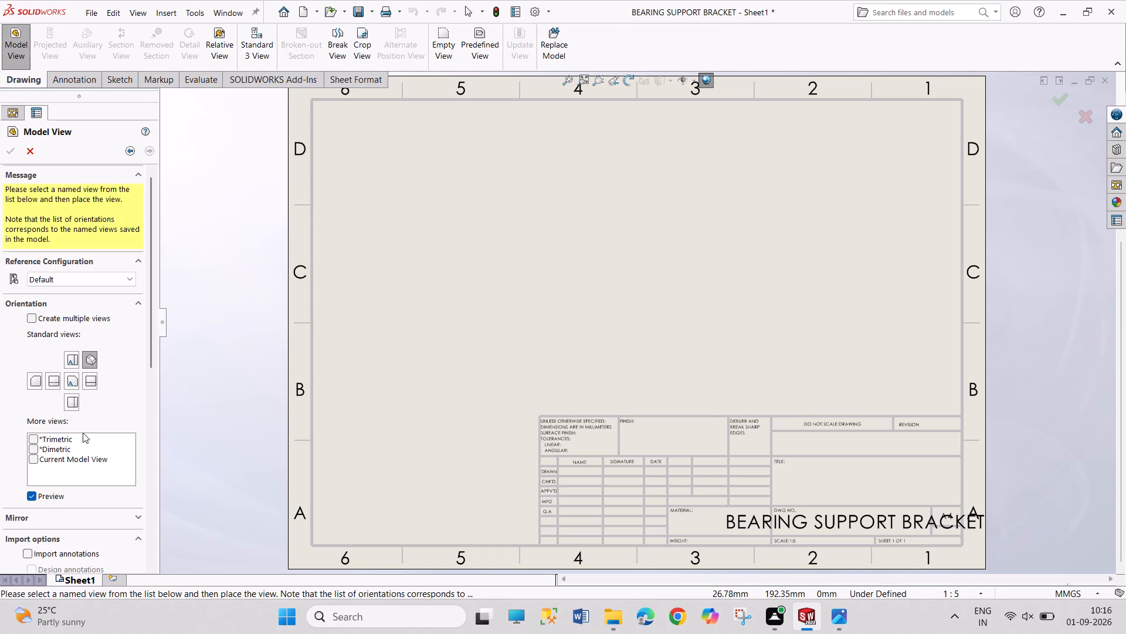
click(73, 363)
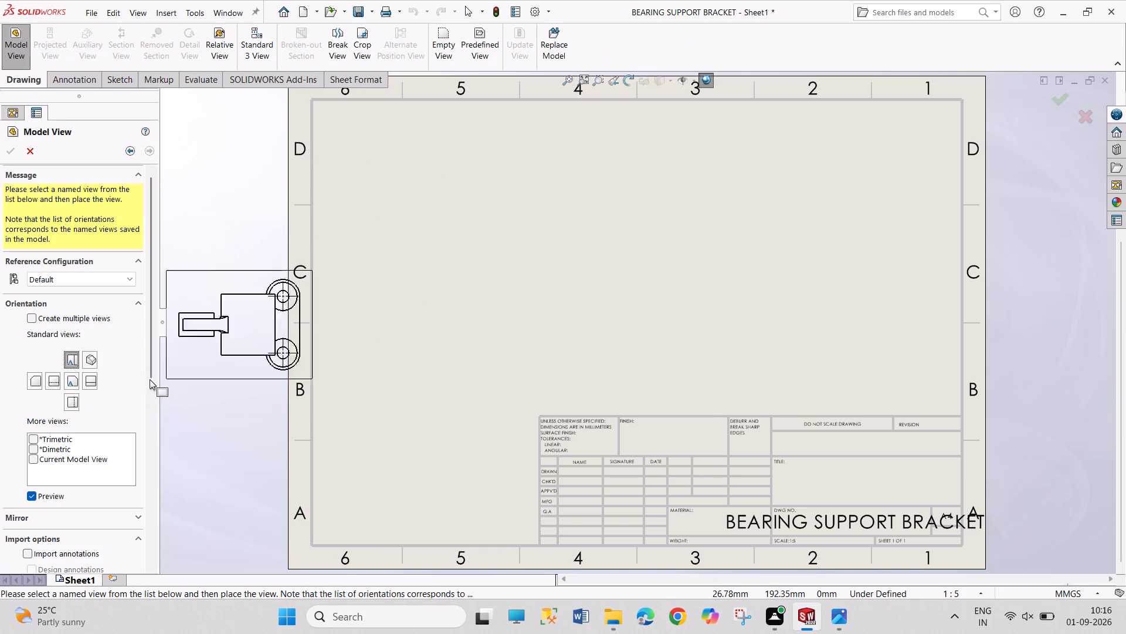
click(38, 383)
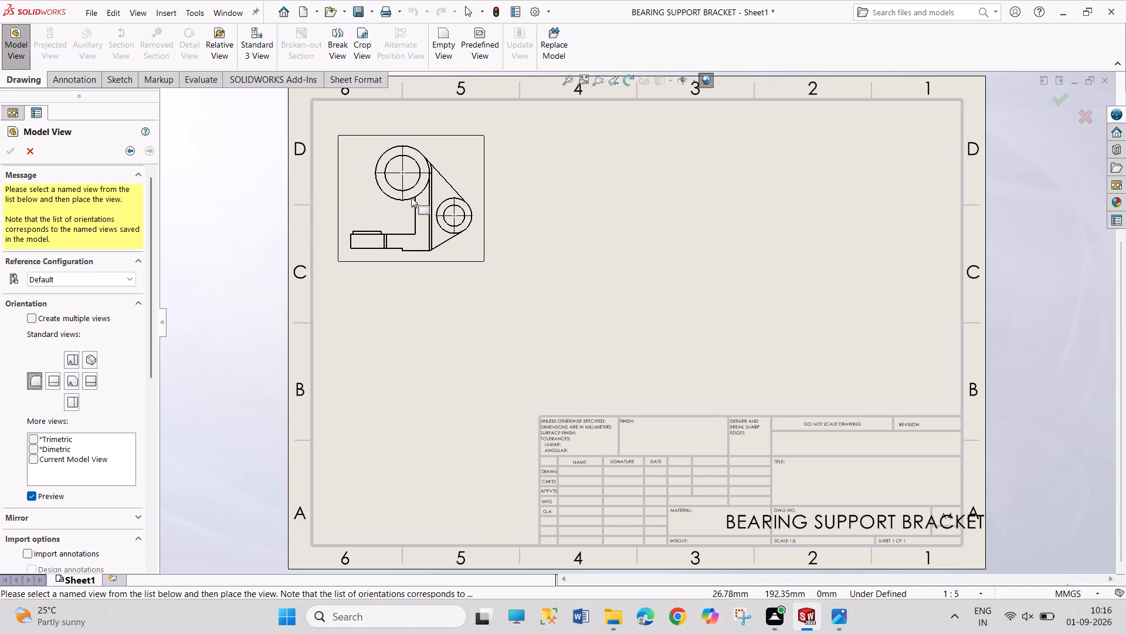
click(53, 383)
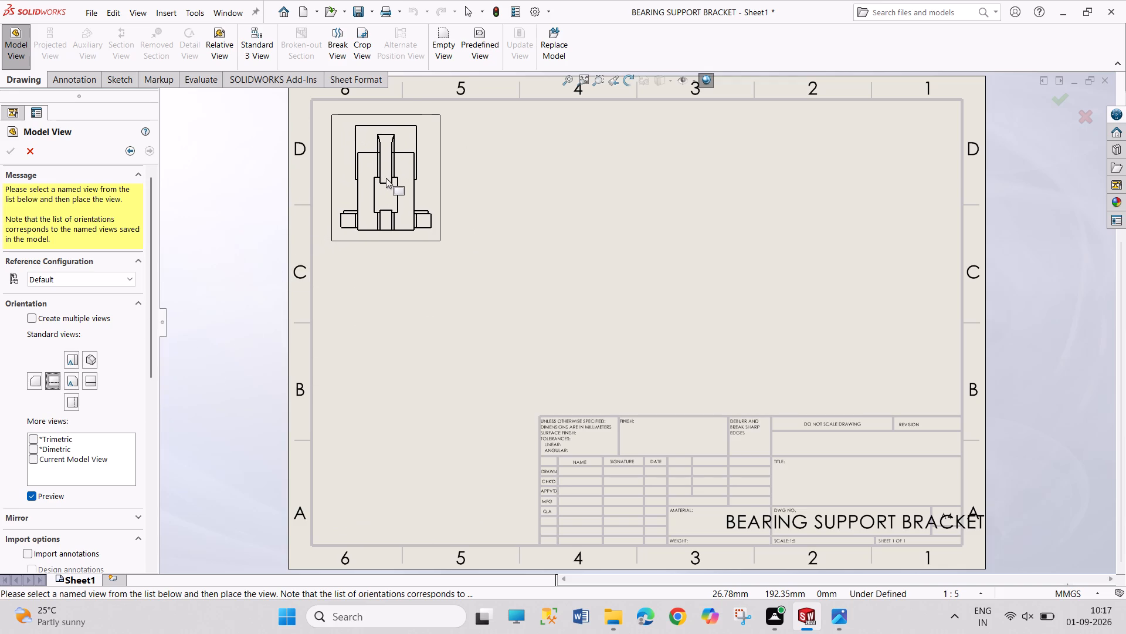
click(77, 387)
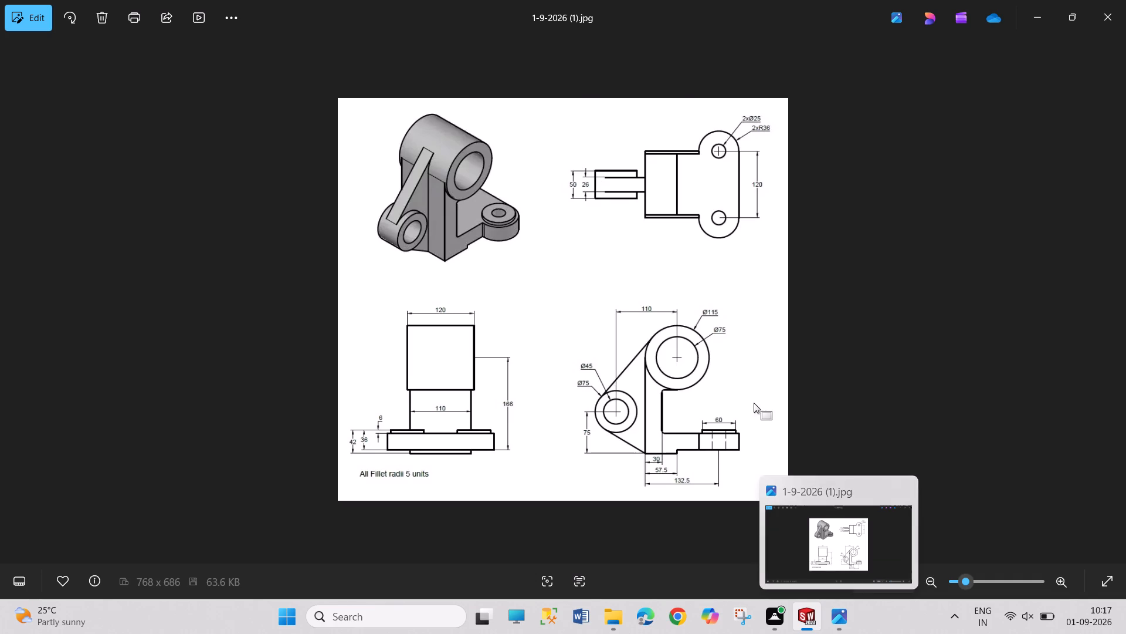
drag(153, 372, 152, 383)
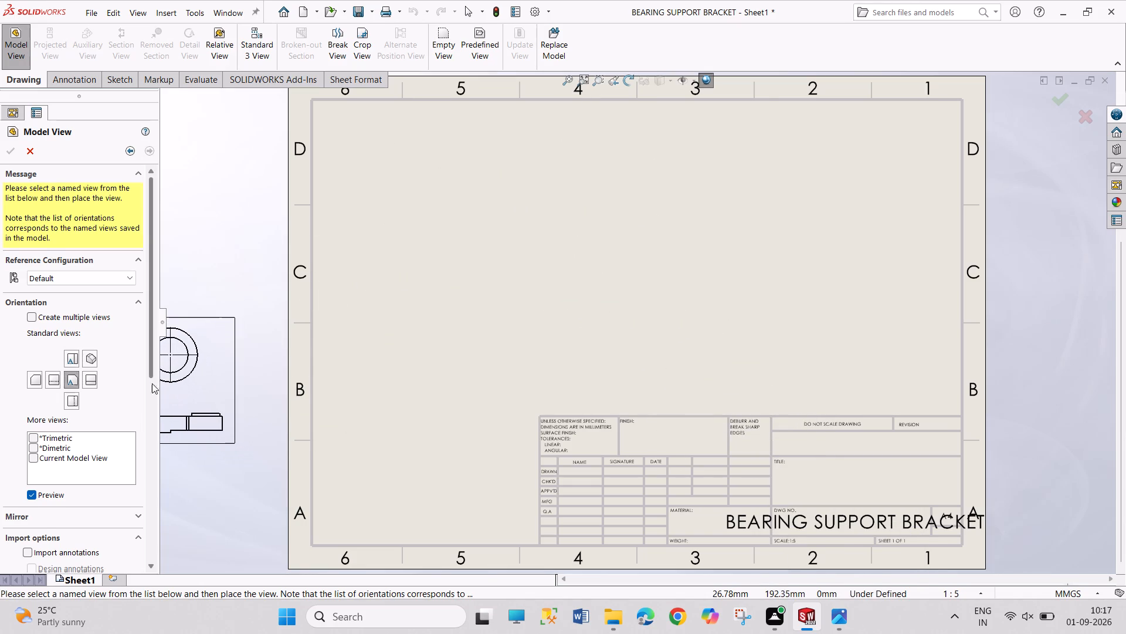
drag(152, 383, 147, 488)
click(67, 522)
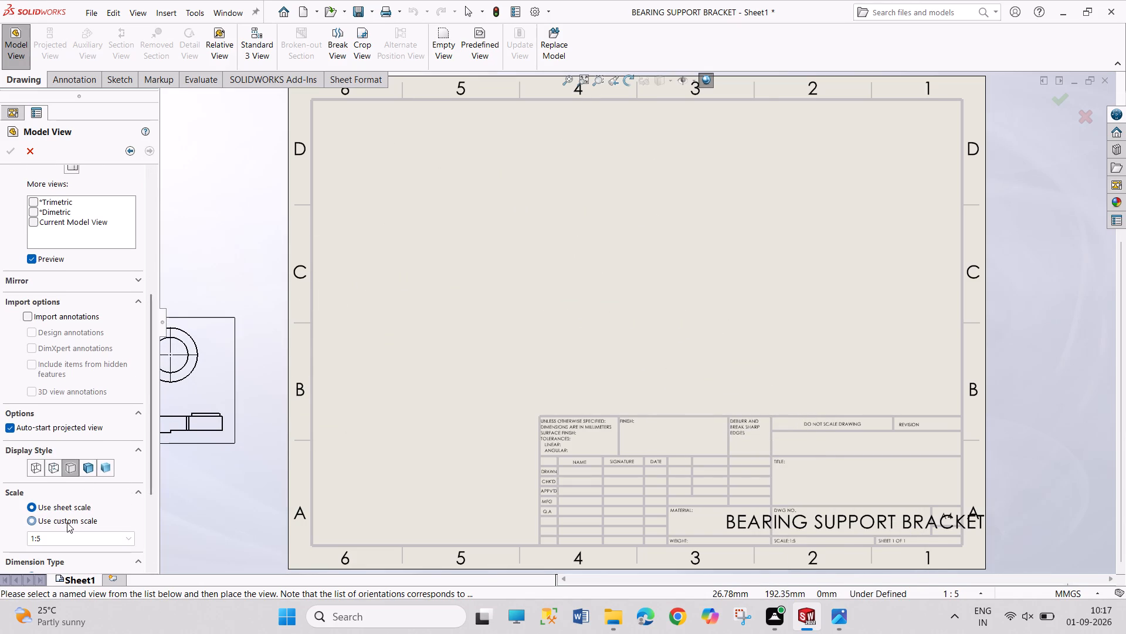
triple_click(76, 537)
key(BackSpace)
key(4)
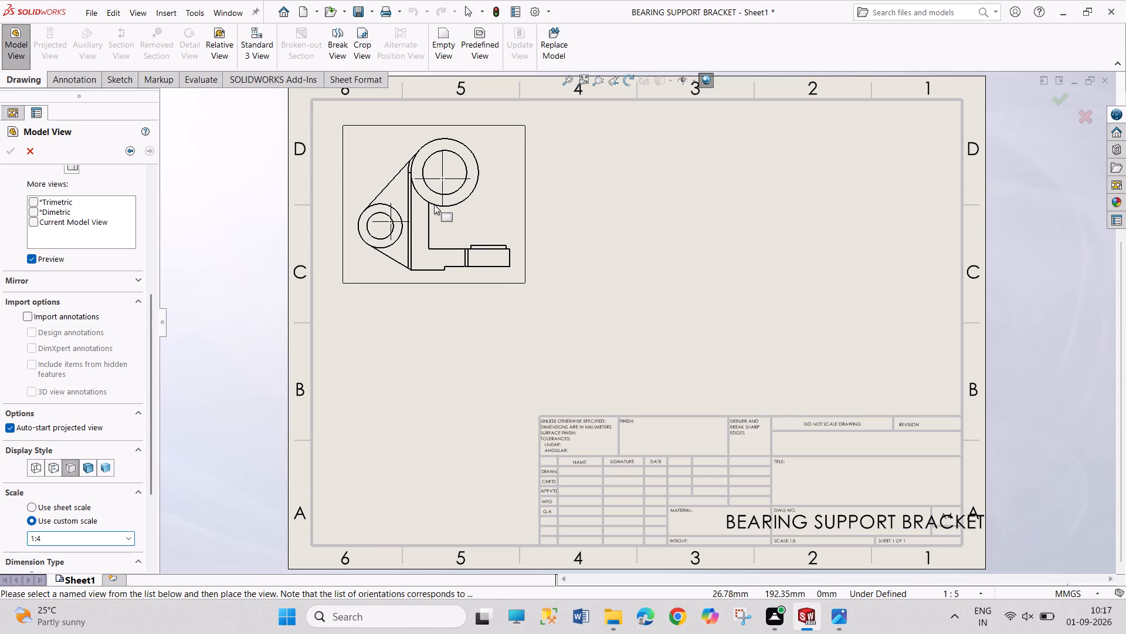
click(433, 203)
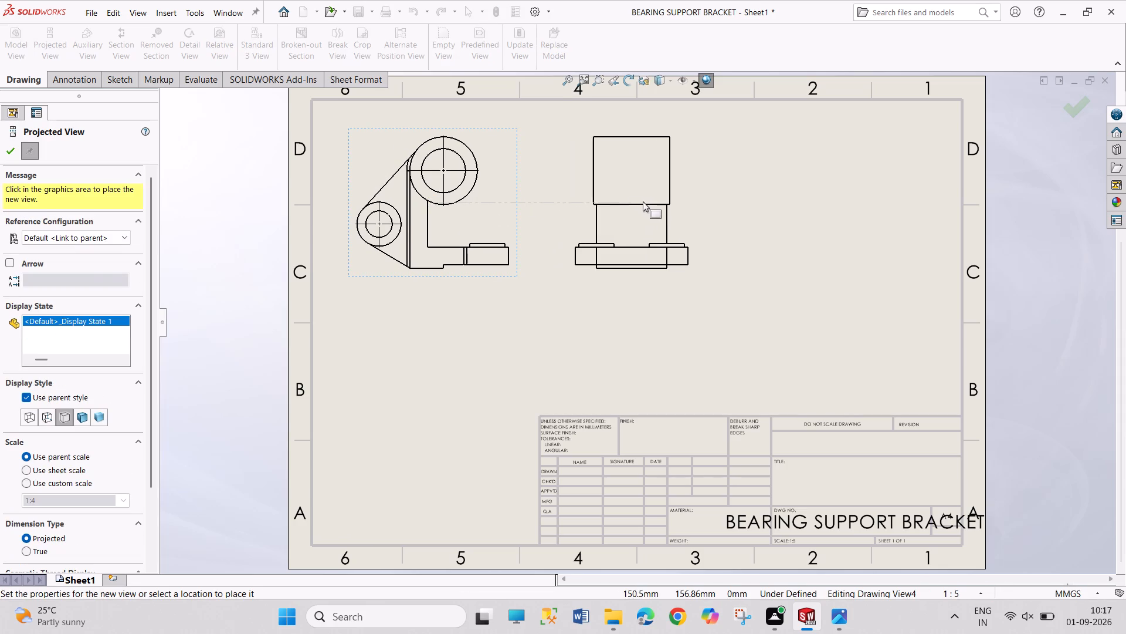
Project a side view to the right of the front view and a top view below it.
click(667, 202)
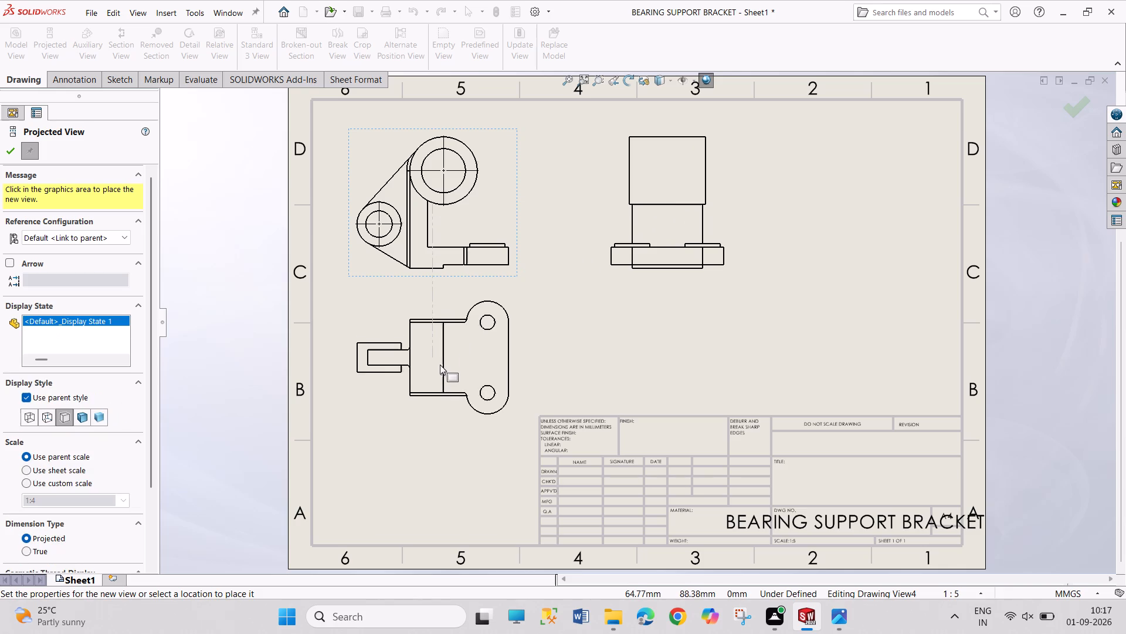
click(437, 380)
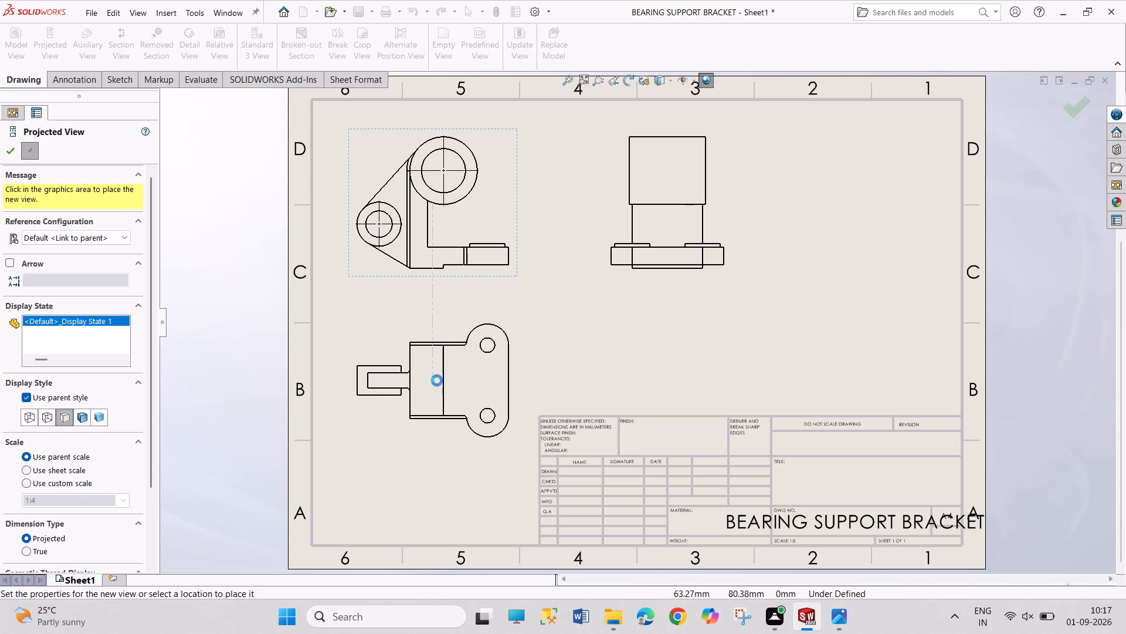
click(7, 150)
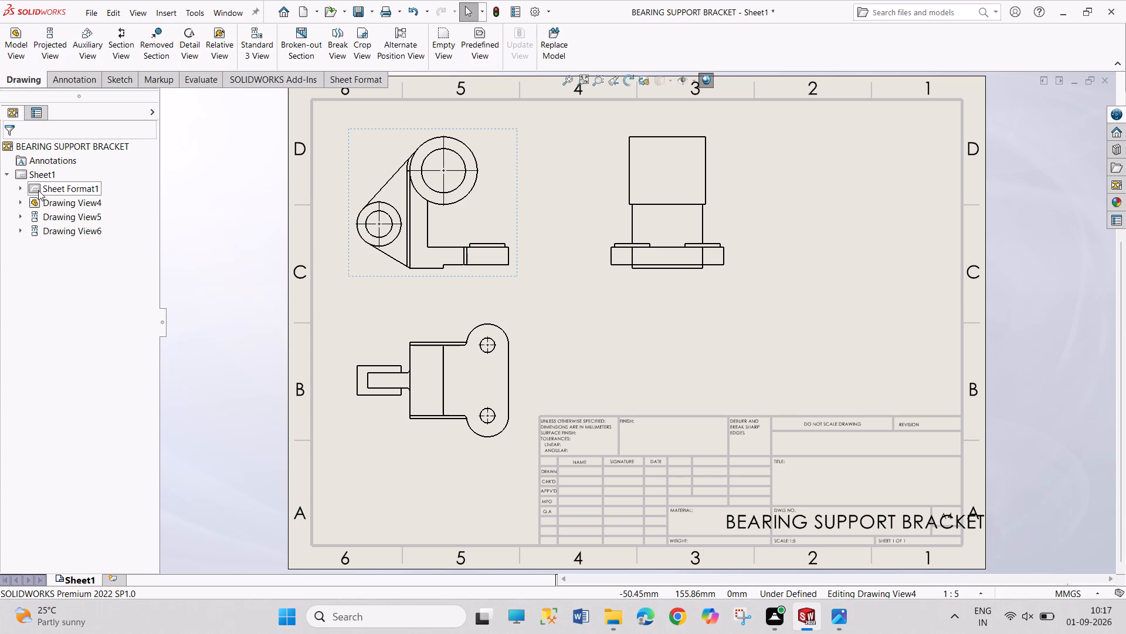
Dimension the large boss's outer and bore diameters in the front view, placing both to its upper right.
scroll(487, 119, down, 1)
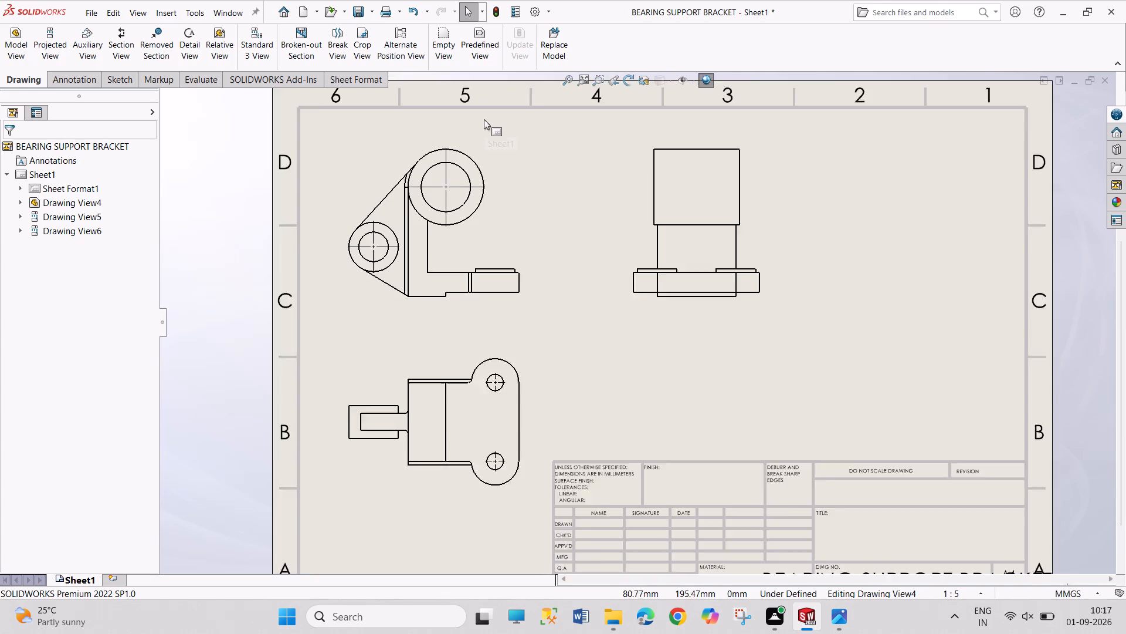
scroll(484, 119, down, 1)
scroll(603, 292, down, 1)
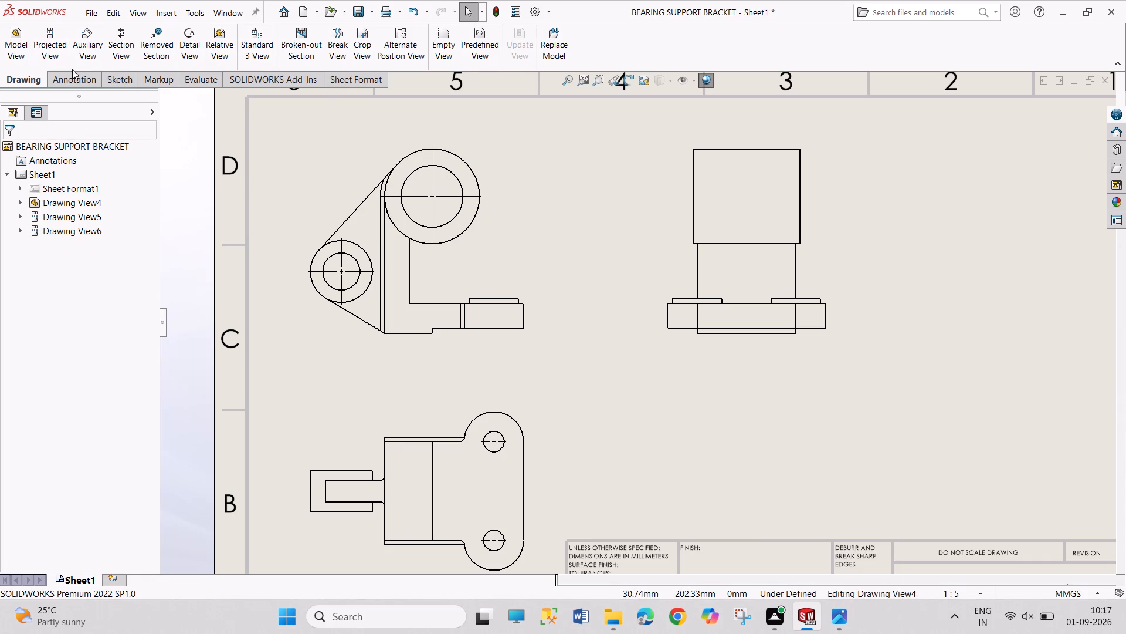
click(68, 86)
click(33, 41)
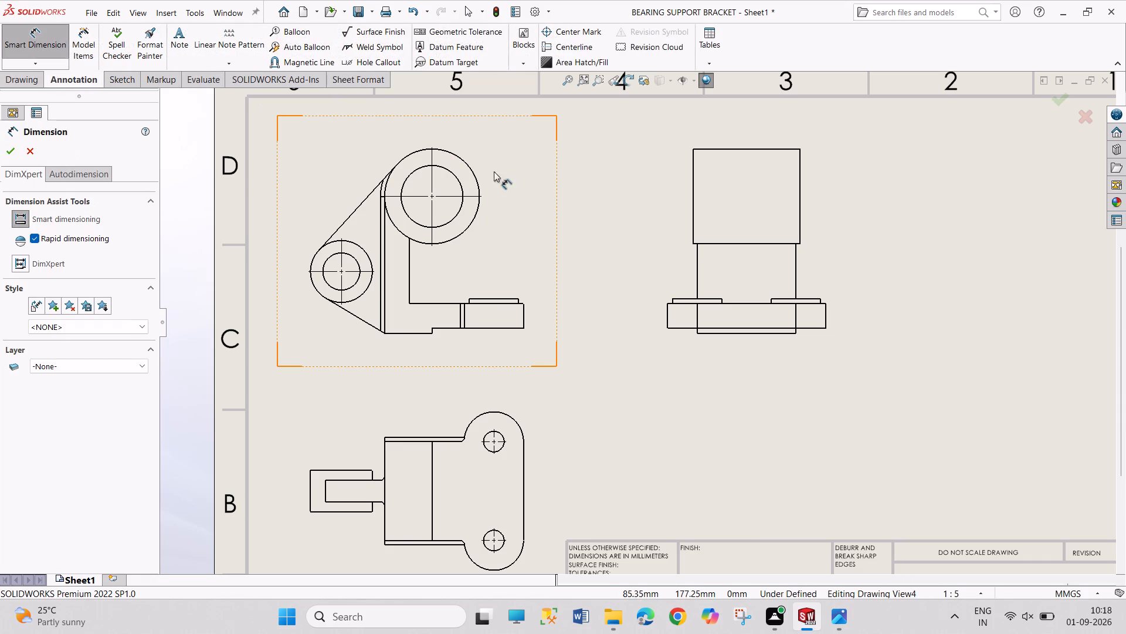
click(473, 173)
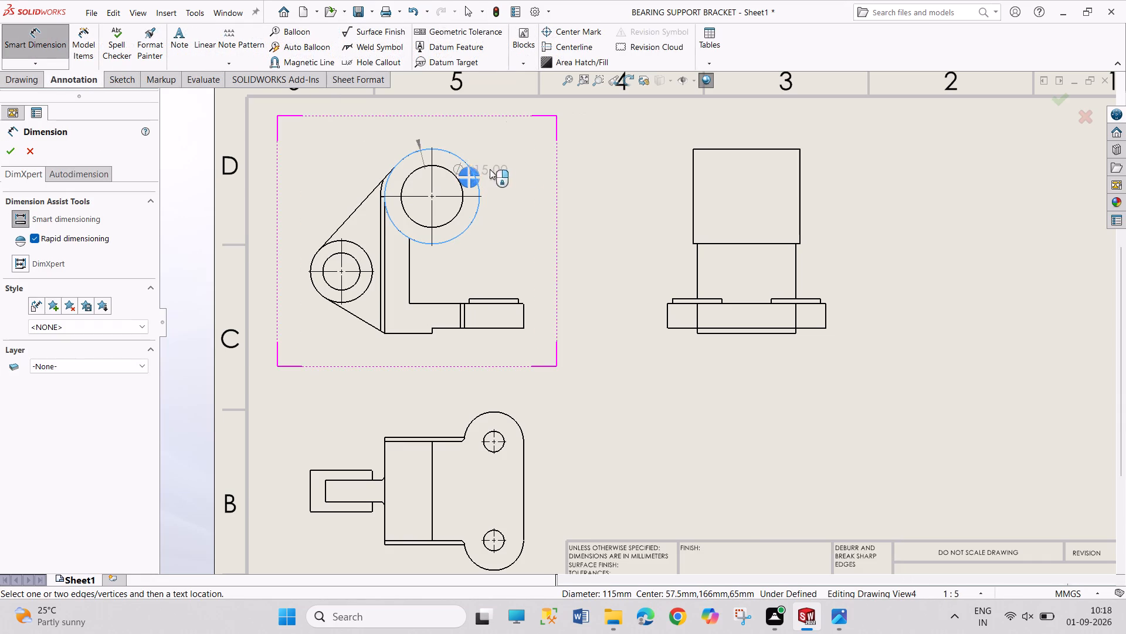
click(565, 125)
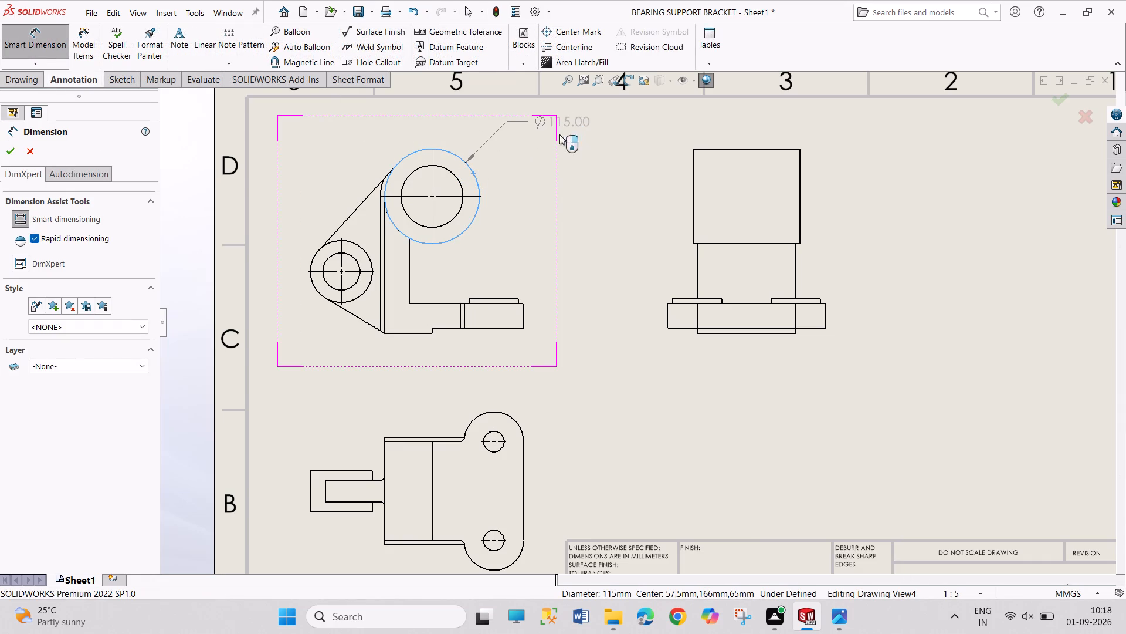
click(461, 189)
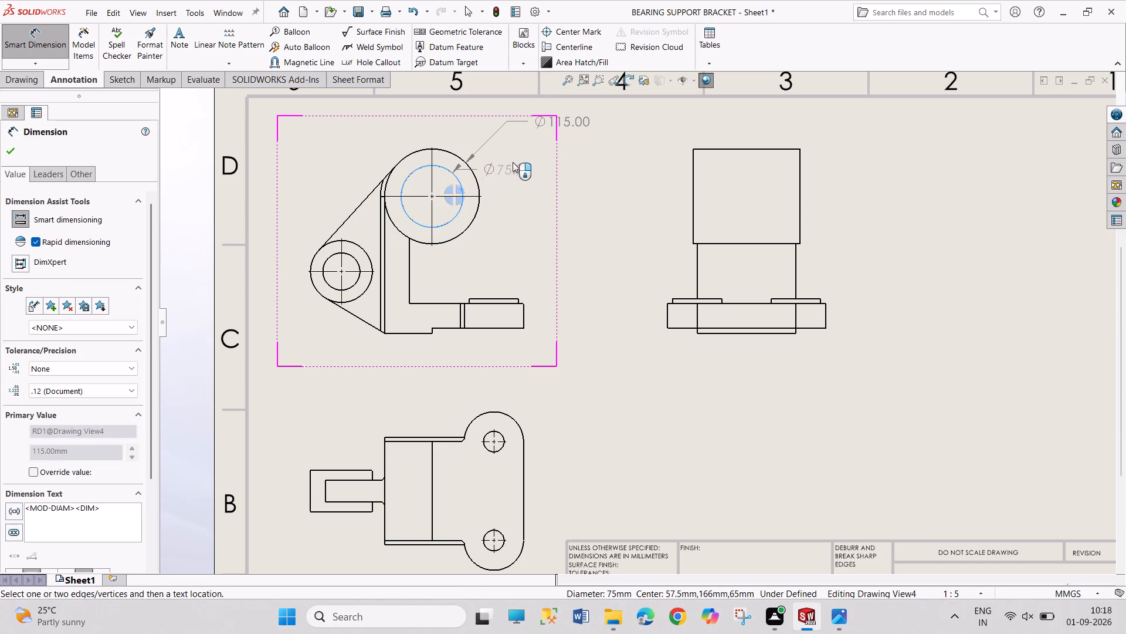
click(565, 153)
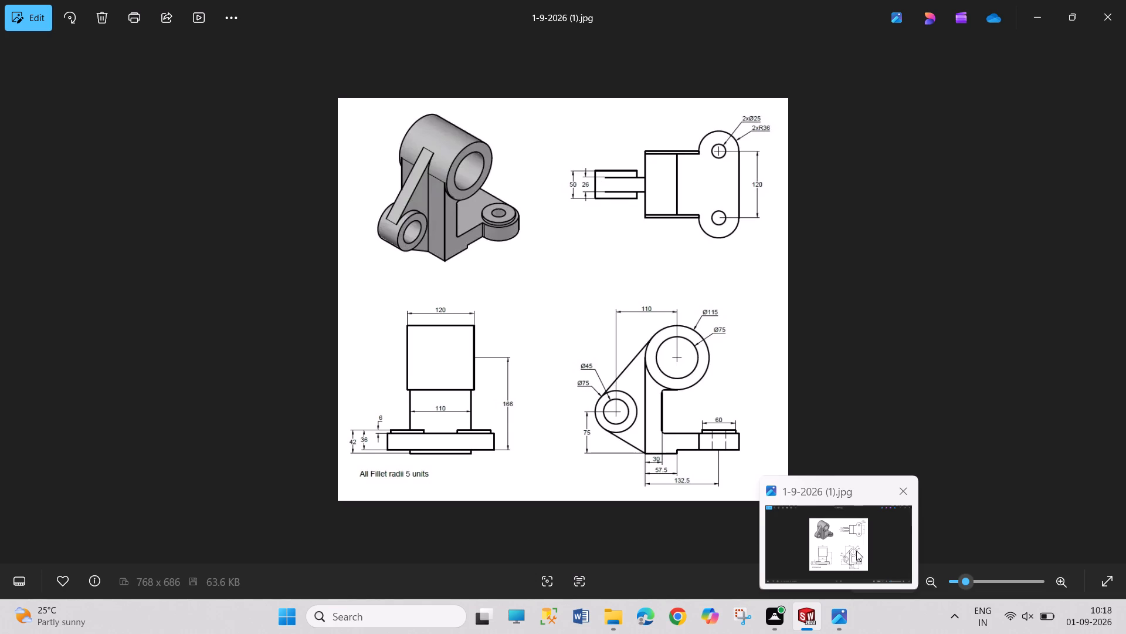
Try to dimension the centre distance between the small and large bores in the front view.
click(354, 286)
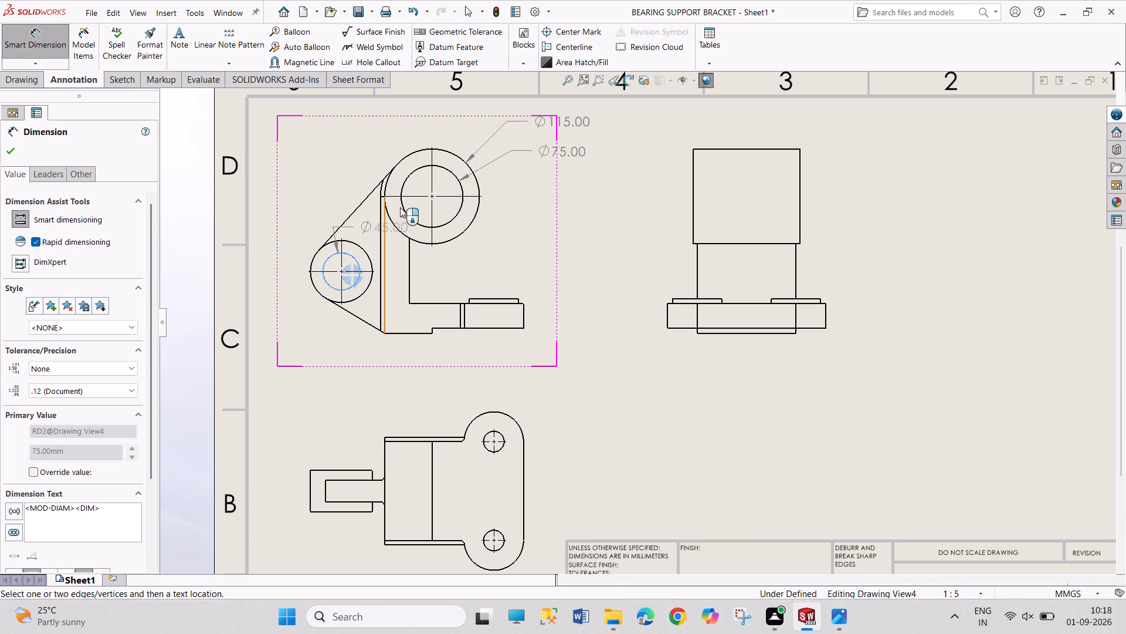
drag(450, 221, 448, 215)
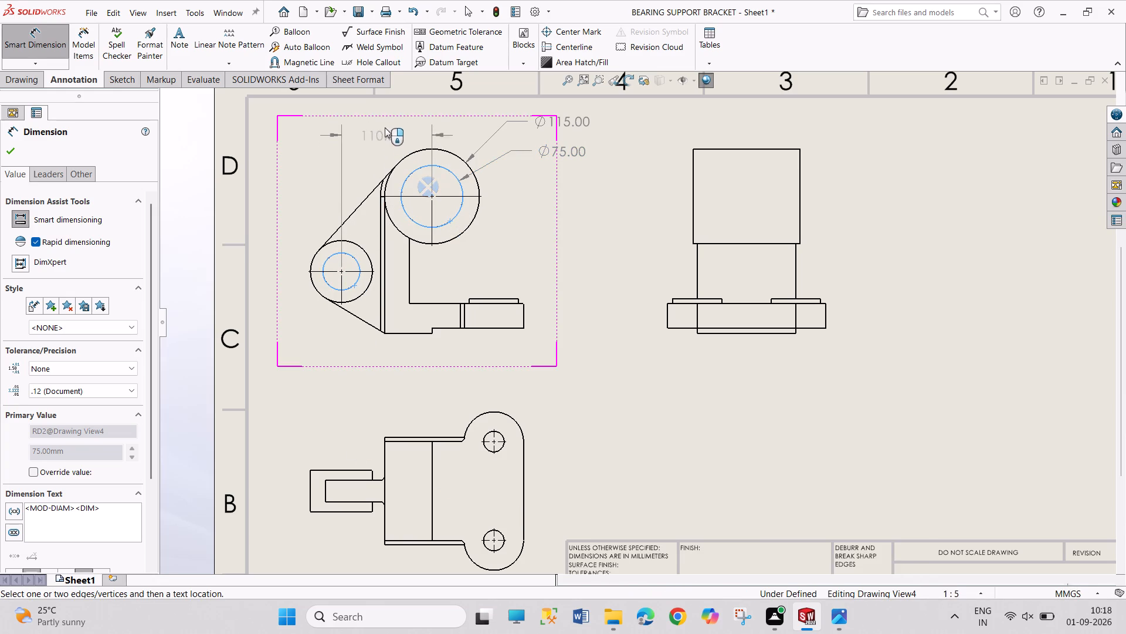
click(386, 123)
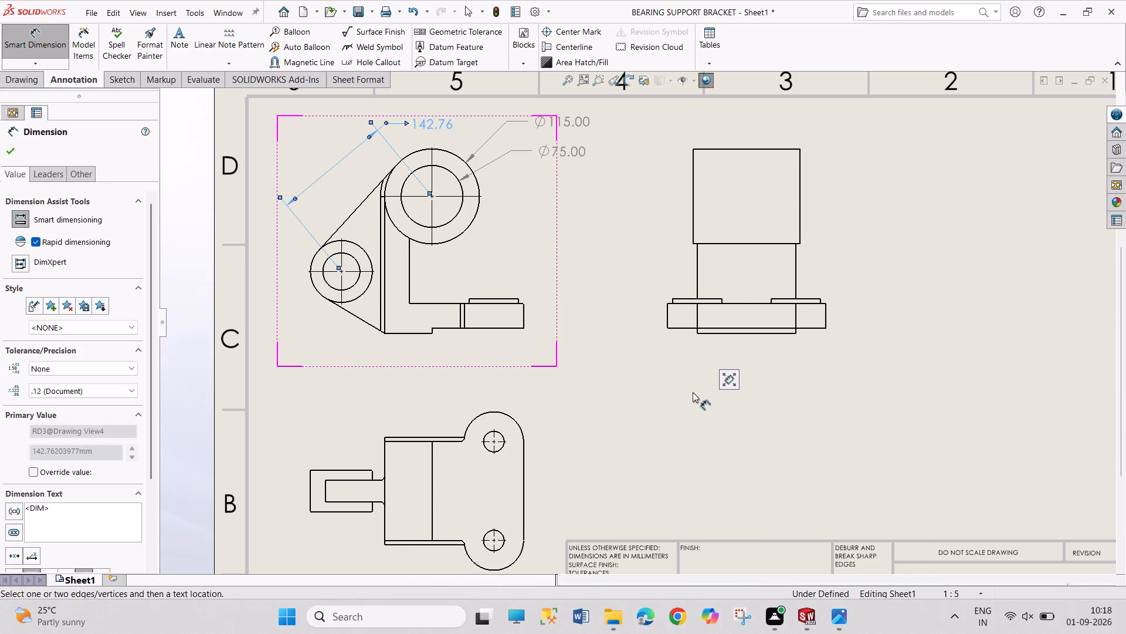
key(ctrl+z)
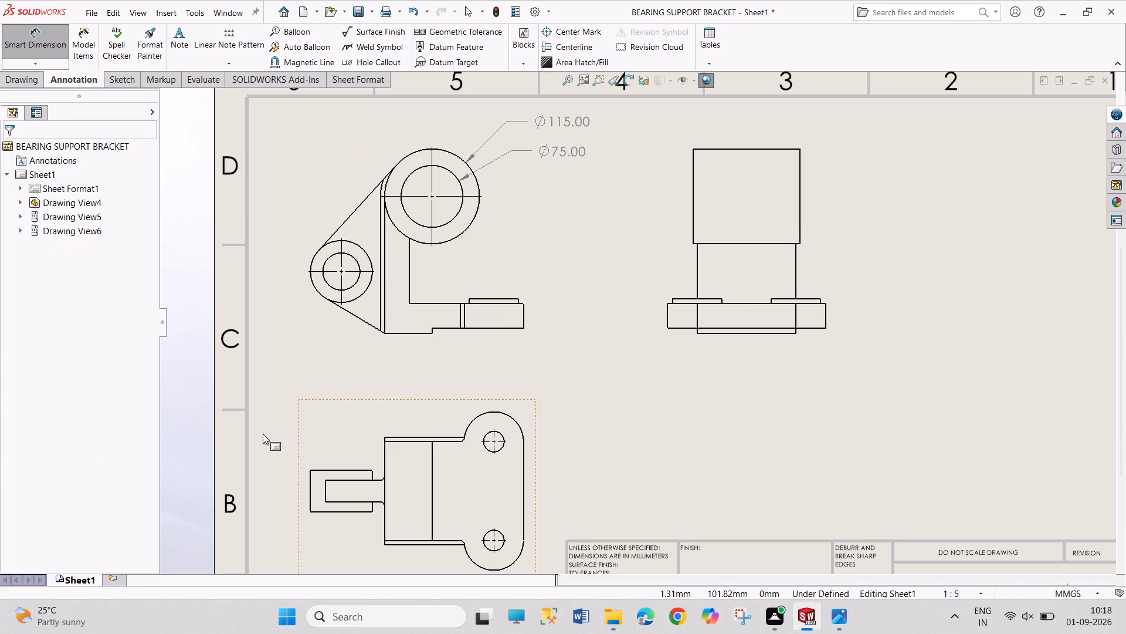
Dimension the horizontal centre distance between the small and large bores, placed above the front view.
right_drag(254, 440, 253, 261)
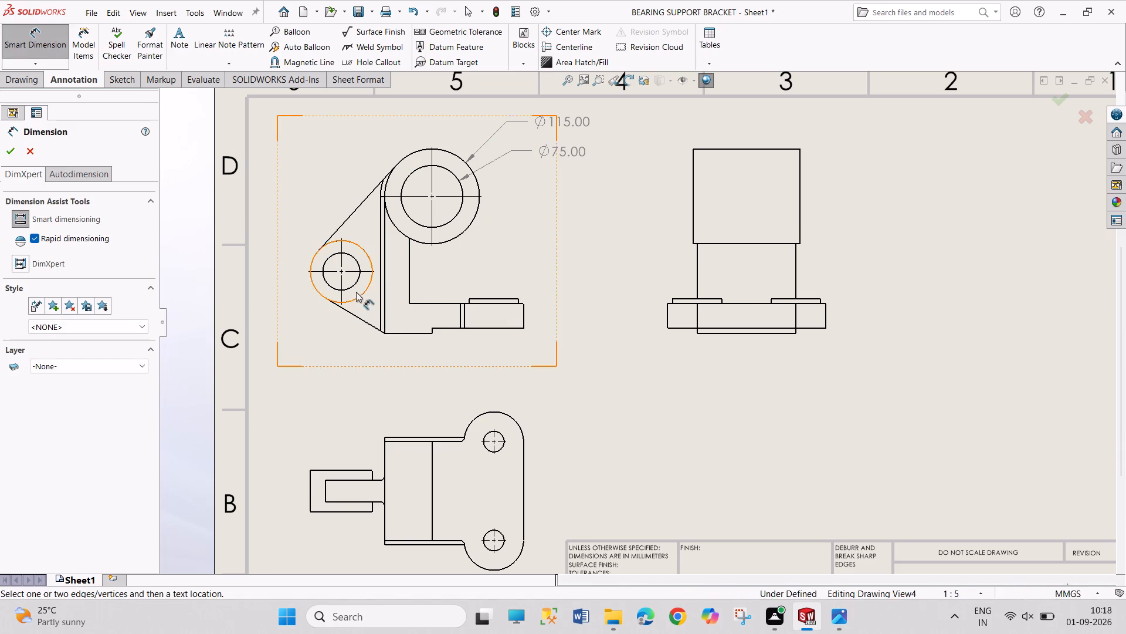
click(356, 284)
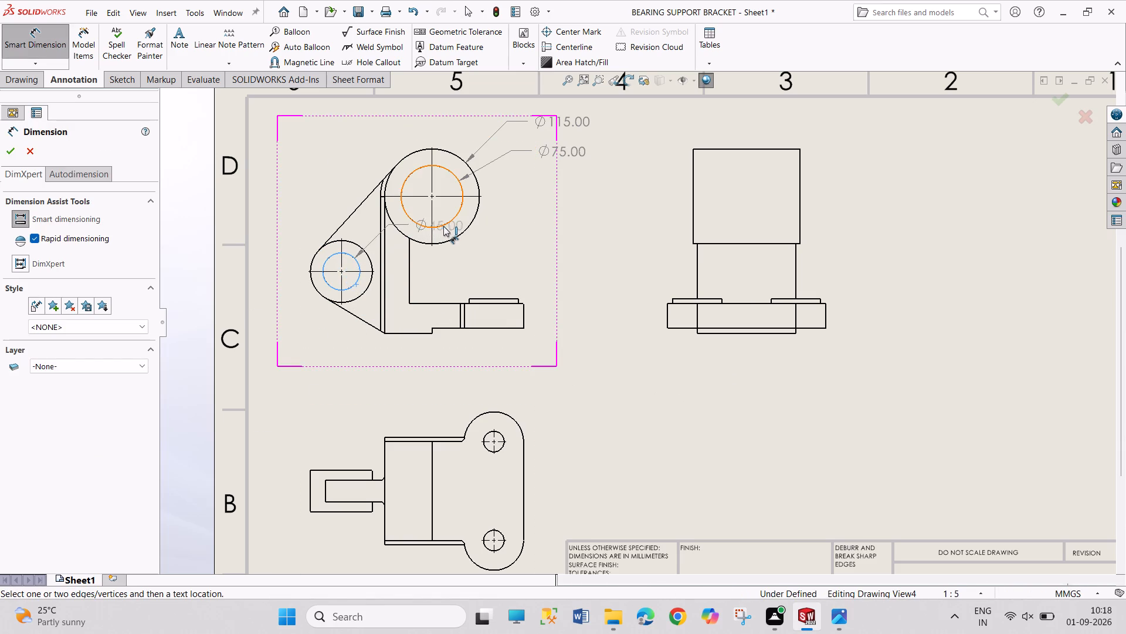
click(445, 225)
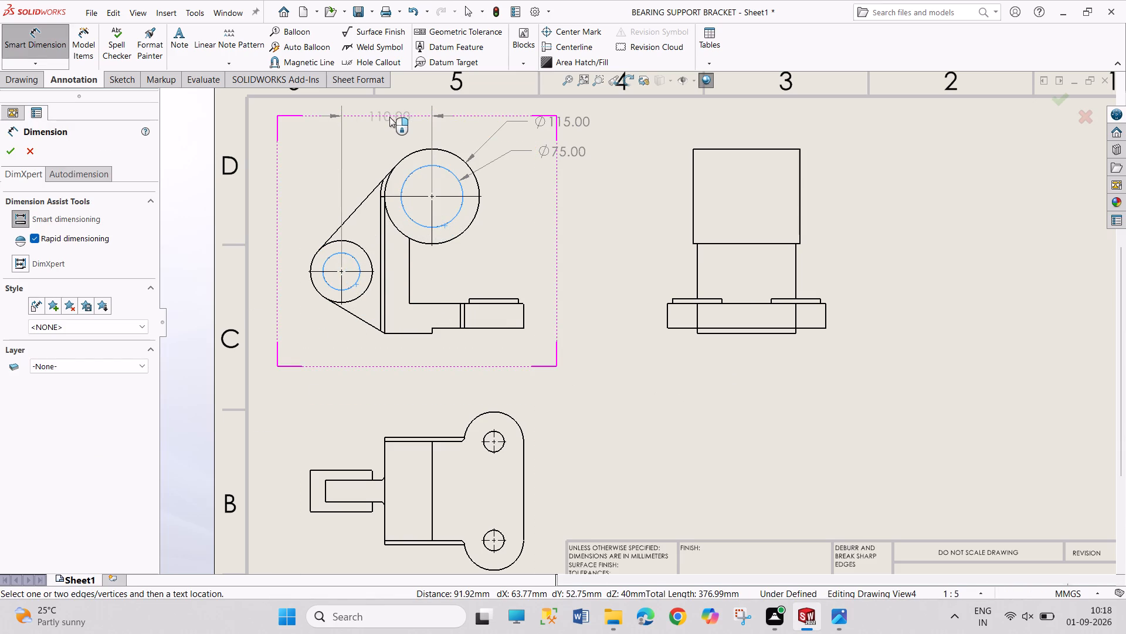
click(389, 117)
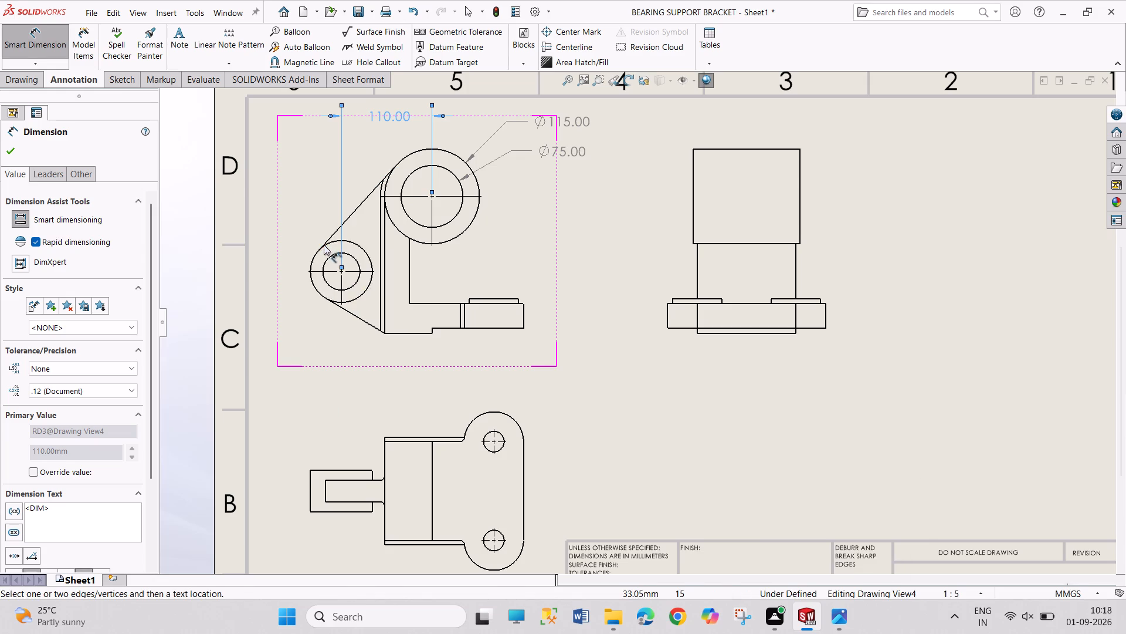
Dimension the small boss's outer and bore diameters to the left of the front view, aligning the outer-diameter text above the bore's.
click(321, 249)
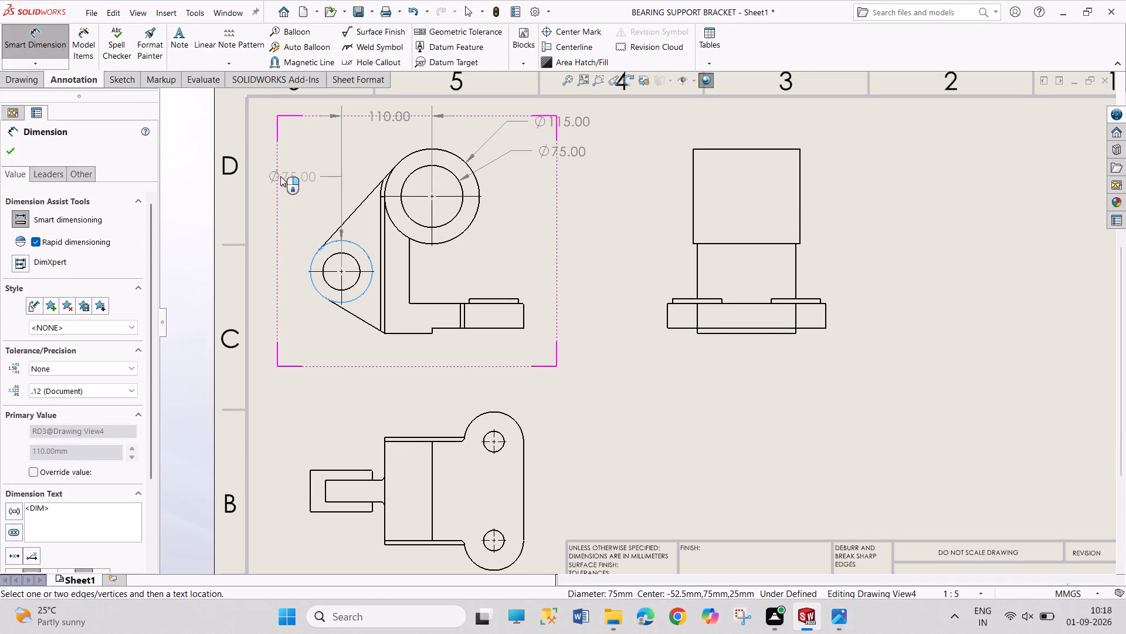
click(277, 176)
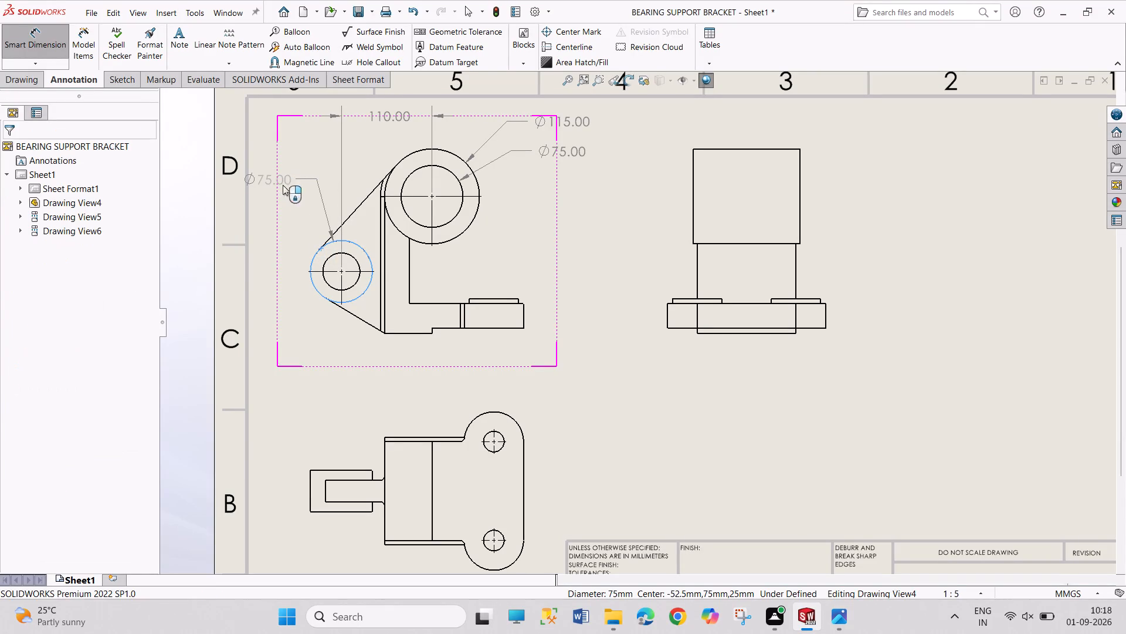
click(330, 257)
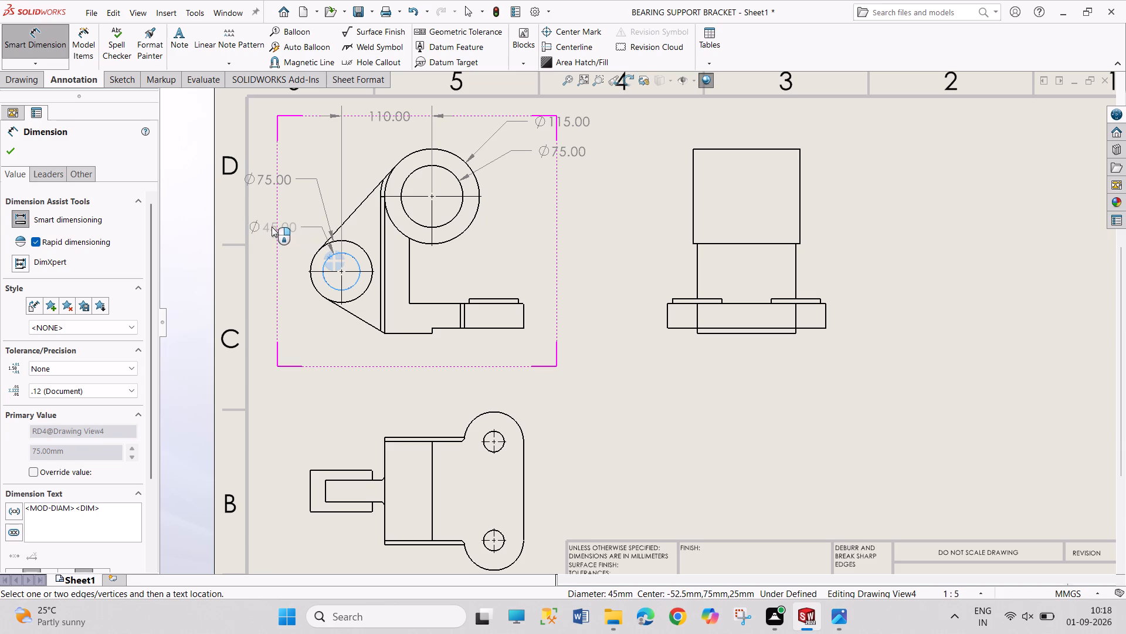
click(272, 227)
drag(269, 181, 274, 180)
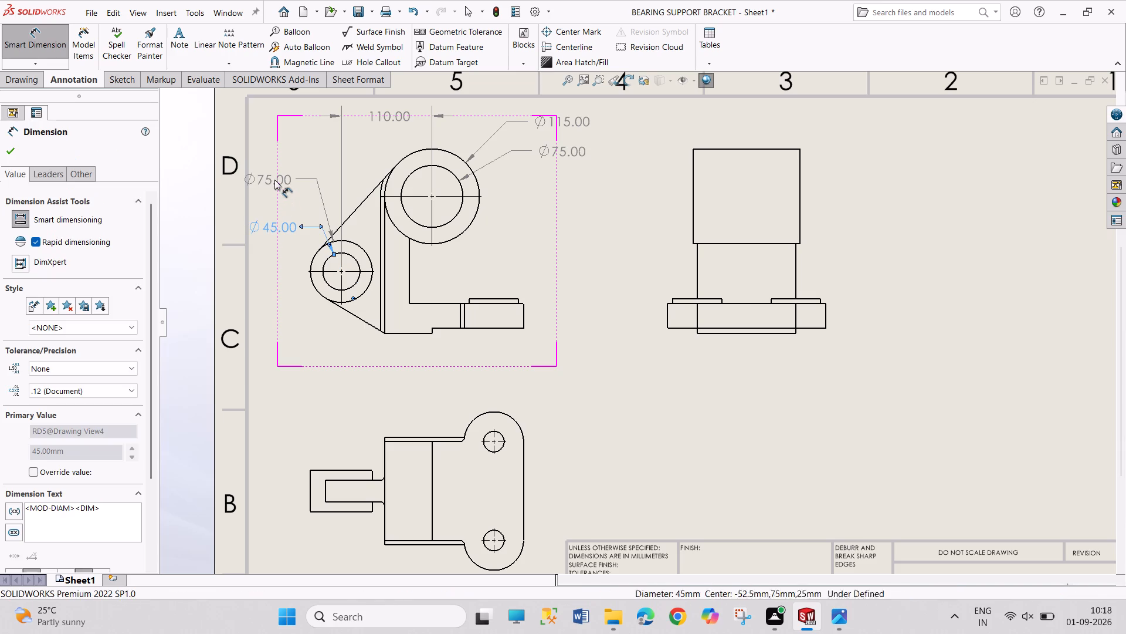
drag(274, 180, 284, 180)
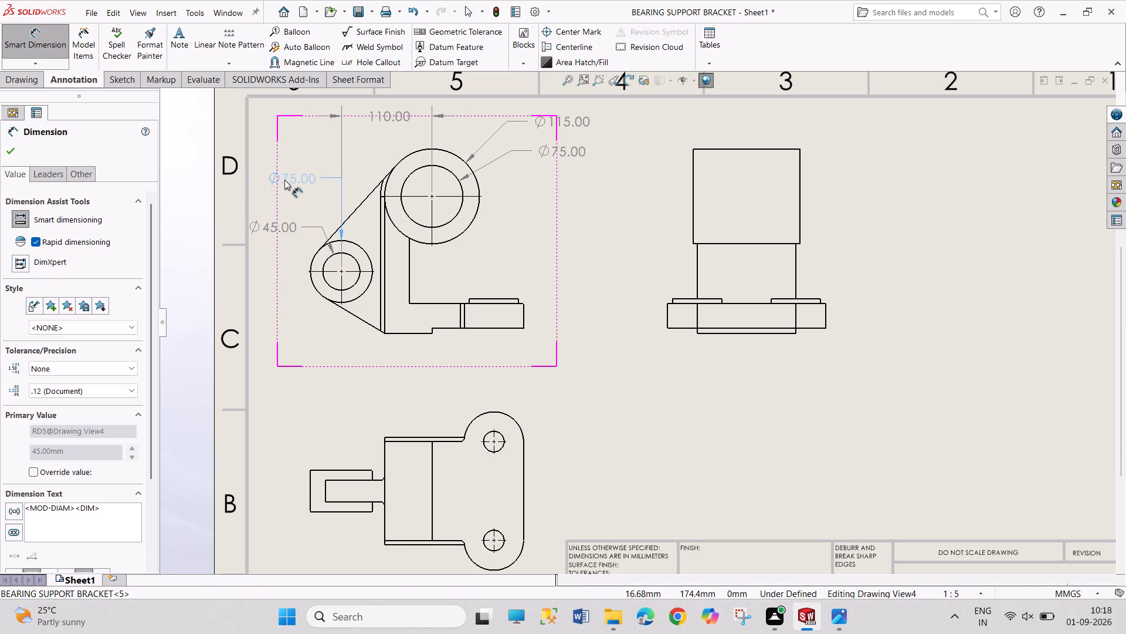
drag(284, 180, 279, 180)
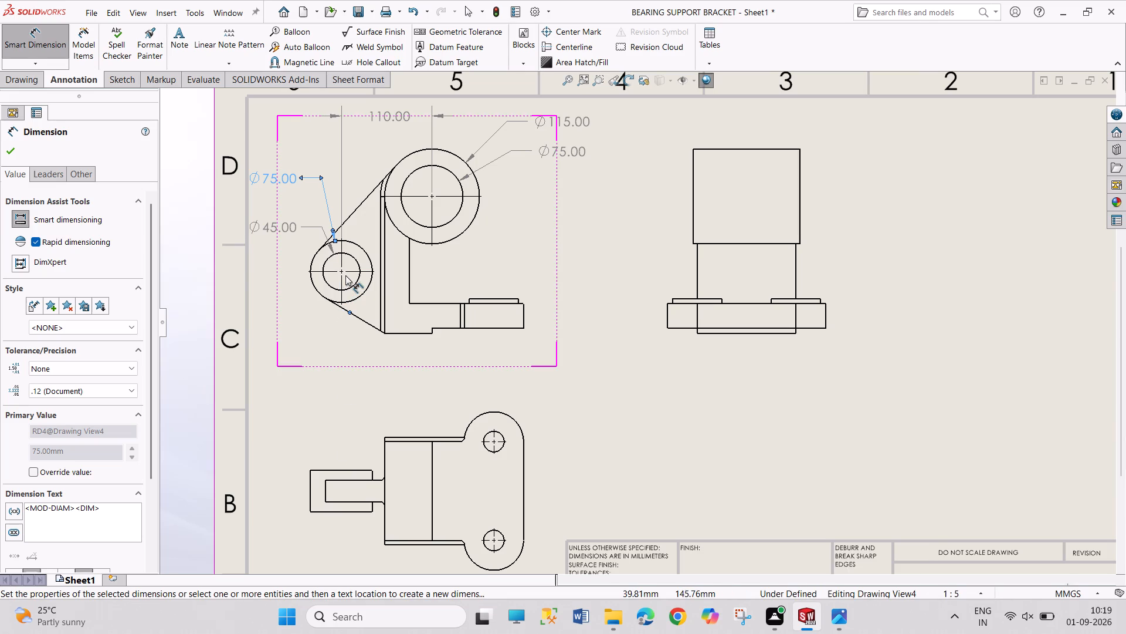
Dimension the height of the small boss's centre above the bracket's bottom edge, placed left of the front view.
click(347, 274)
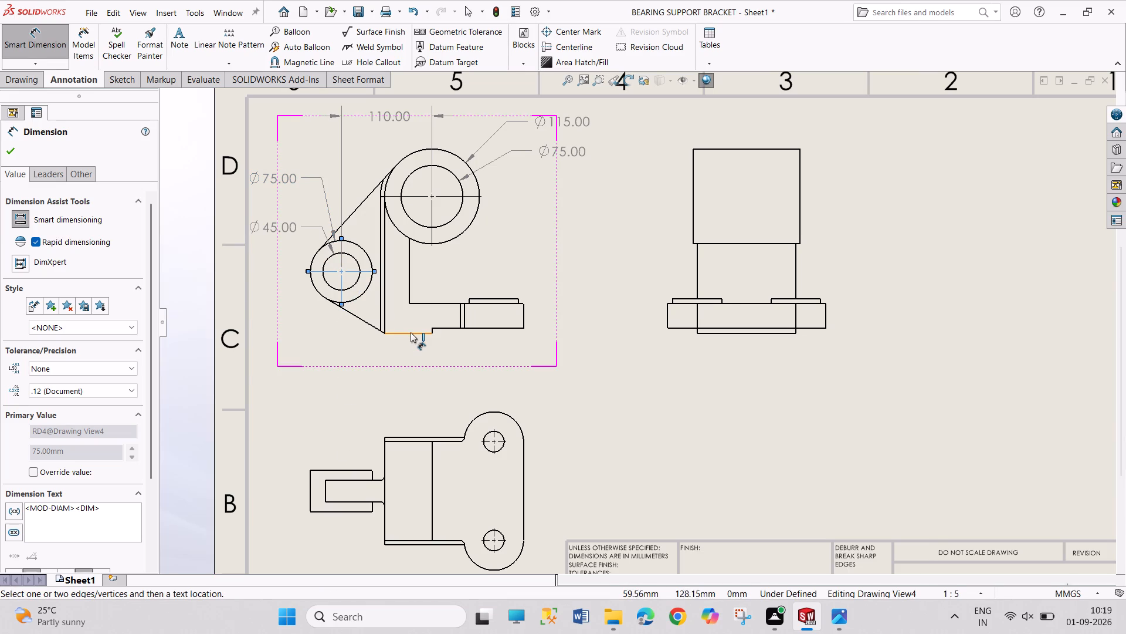
click(411, 332)
click(273, 310)
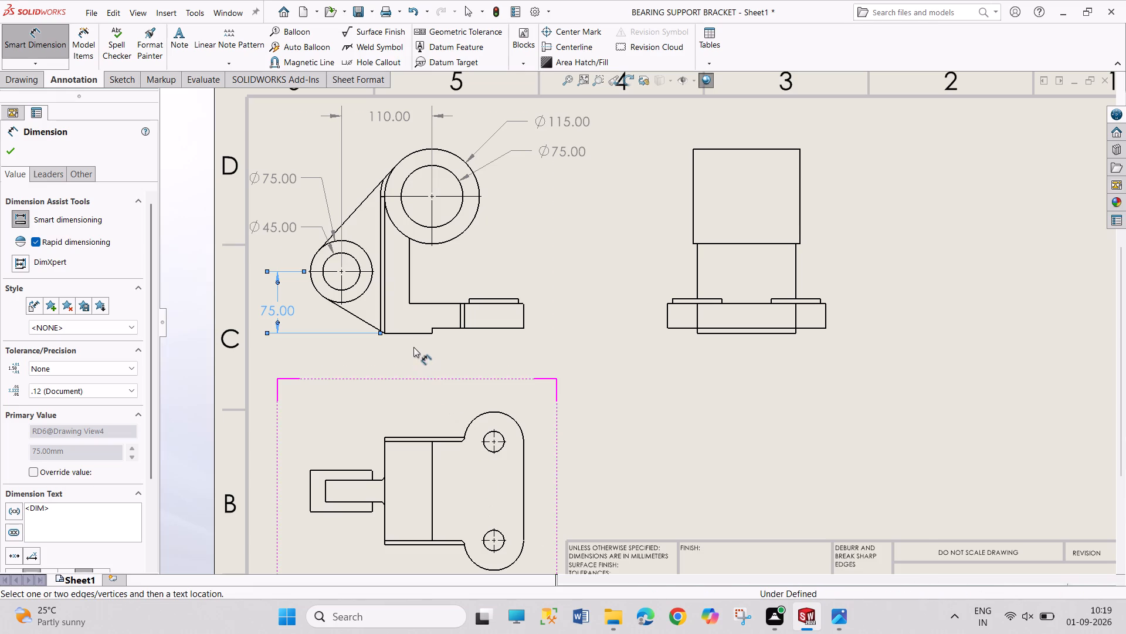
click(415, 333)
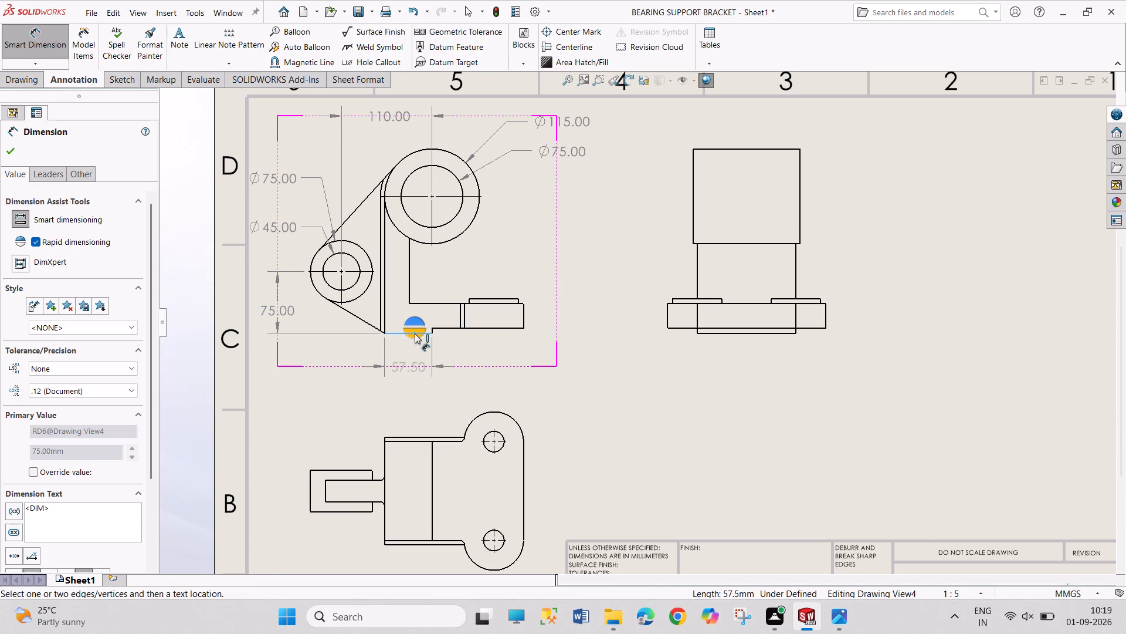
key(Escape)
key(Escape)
Dimension the upright's thickness and the bottom foot's width from the upright's left edge, stacked below the front view.
right_drag(640, 402, 616, 306)
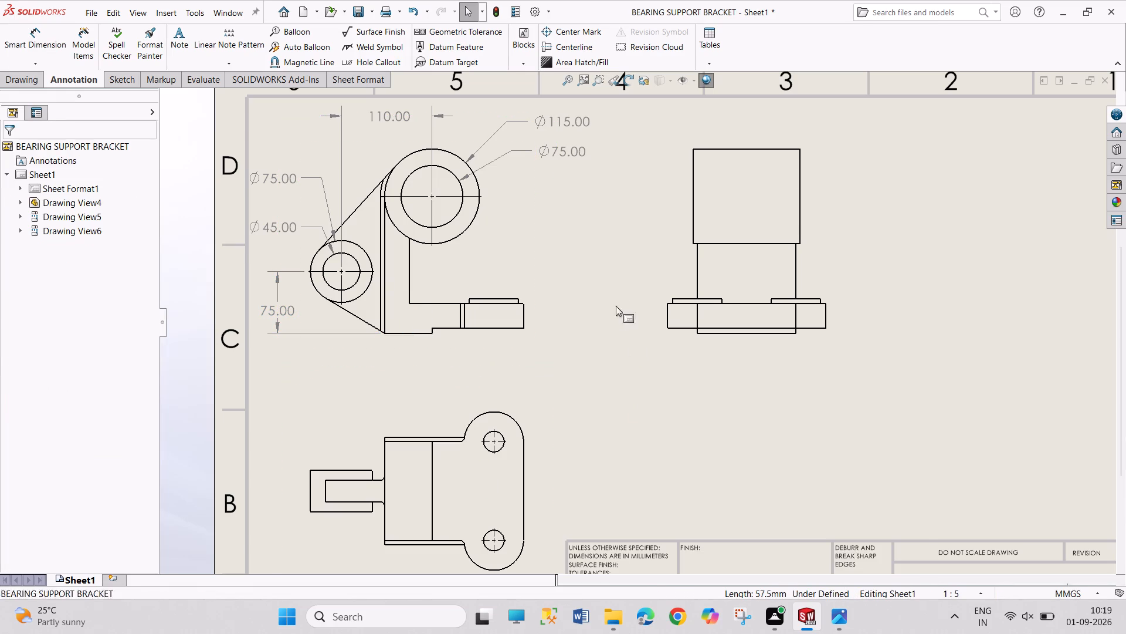
right_drag(616, 306, 608, 286)
click(410, 283)
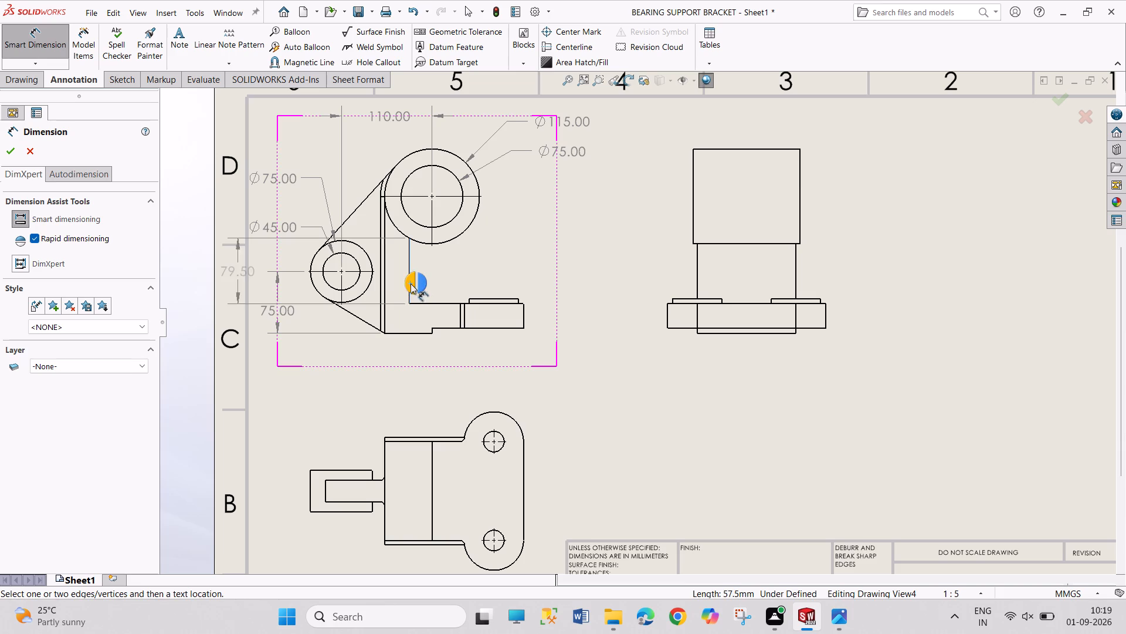
click(384, 286)
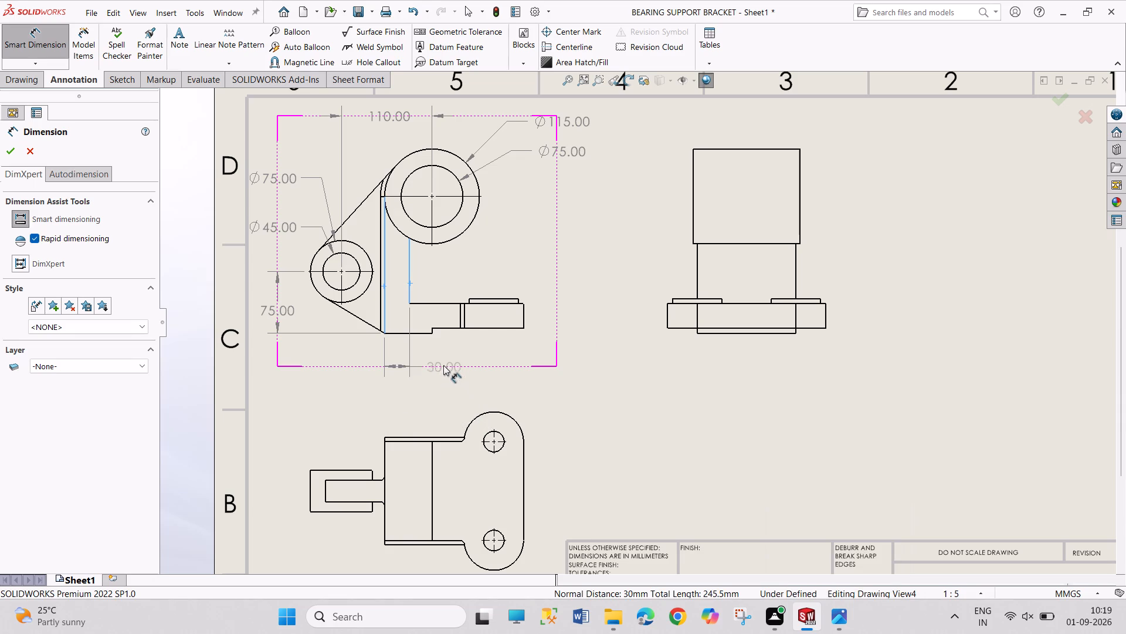
click(439, 360)
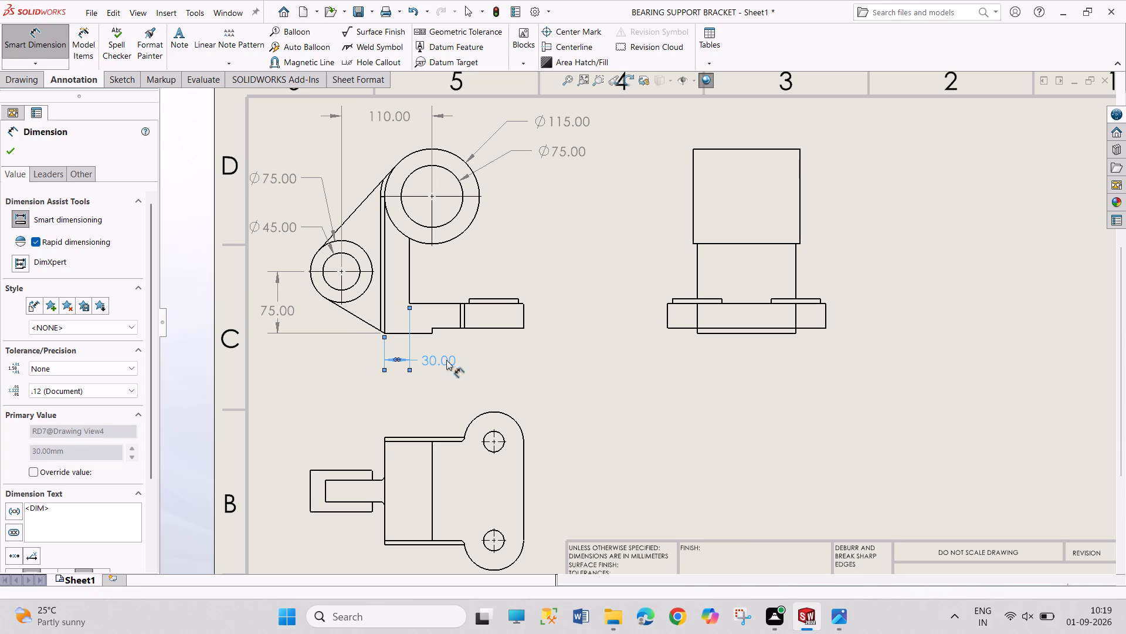
click(432, 333)
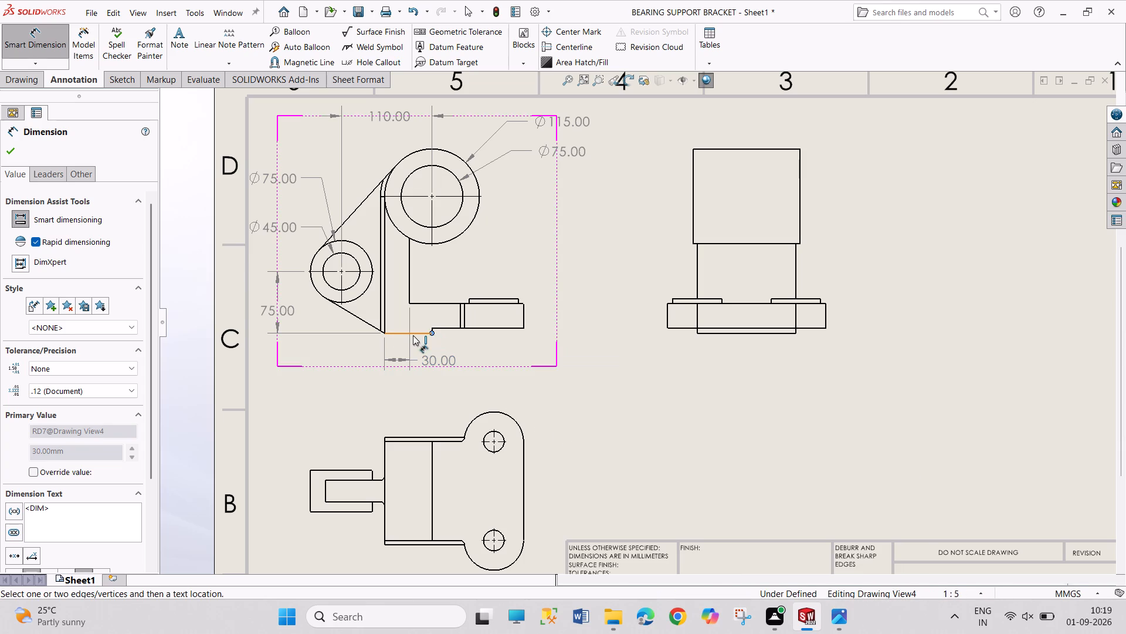
click(384, 323)
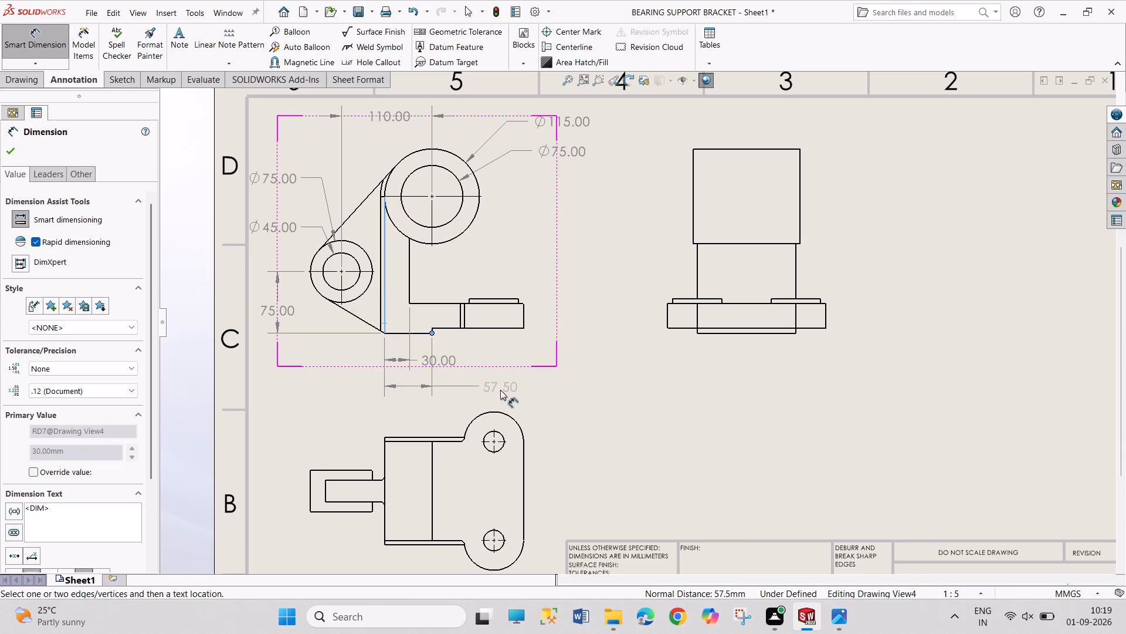
click(499, 384)
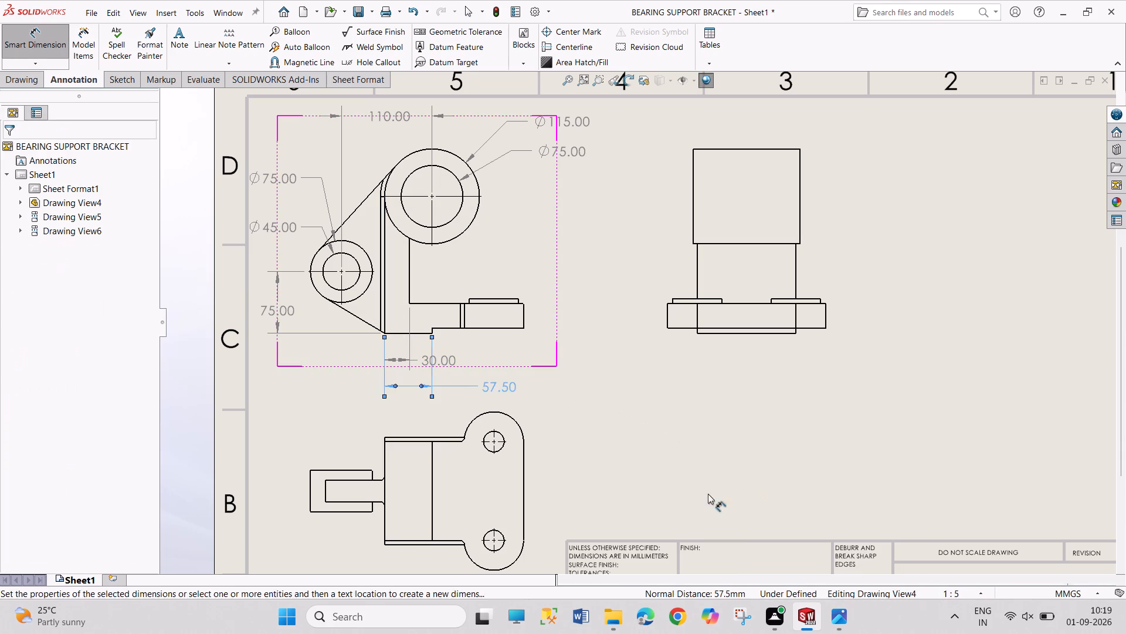
Move the upright's 30.00 thickness dimension text slightly farther from its arrows, below the front view.
drag(447, 359, 469, 357)
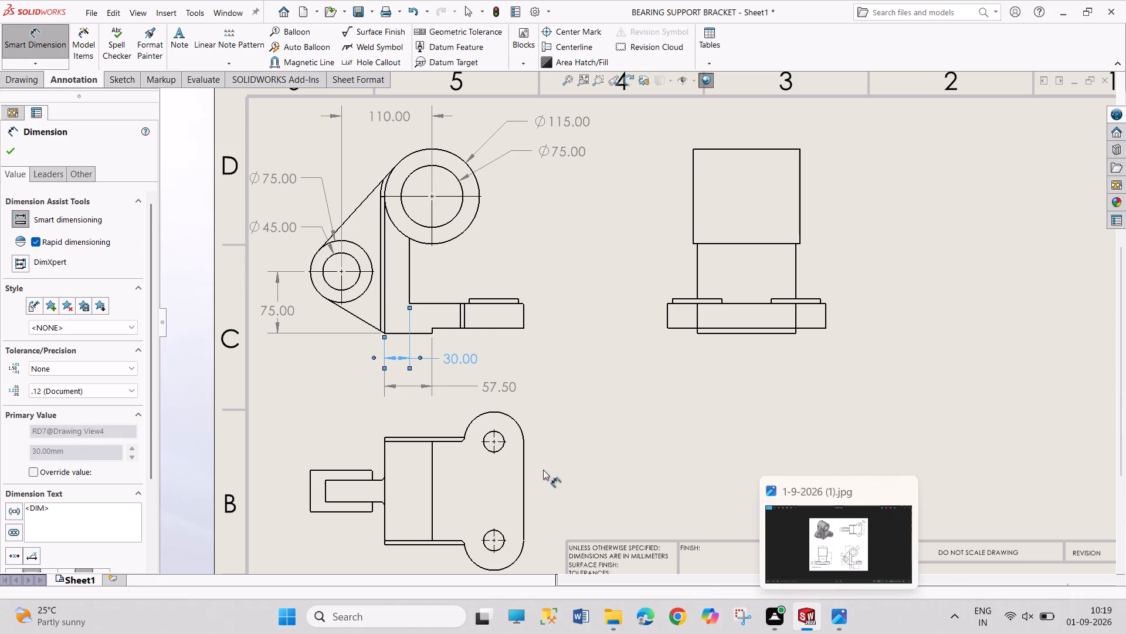
key(Escape)
key(Escape)
key(Escape)
key(Escape)
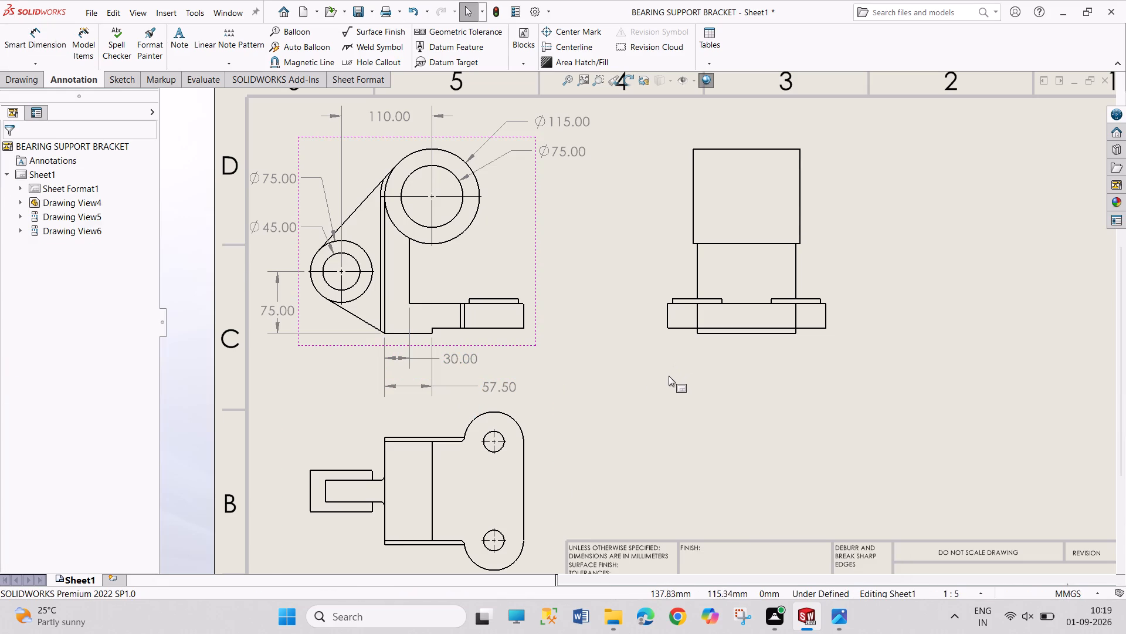
key(Escape)
key(Escape)
Spread out the three views on the sheet, lowering the top view and shifting the front and side views to the right.
scroll(572, 495, up, 3)
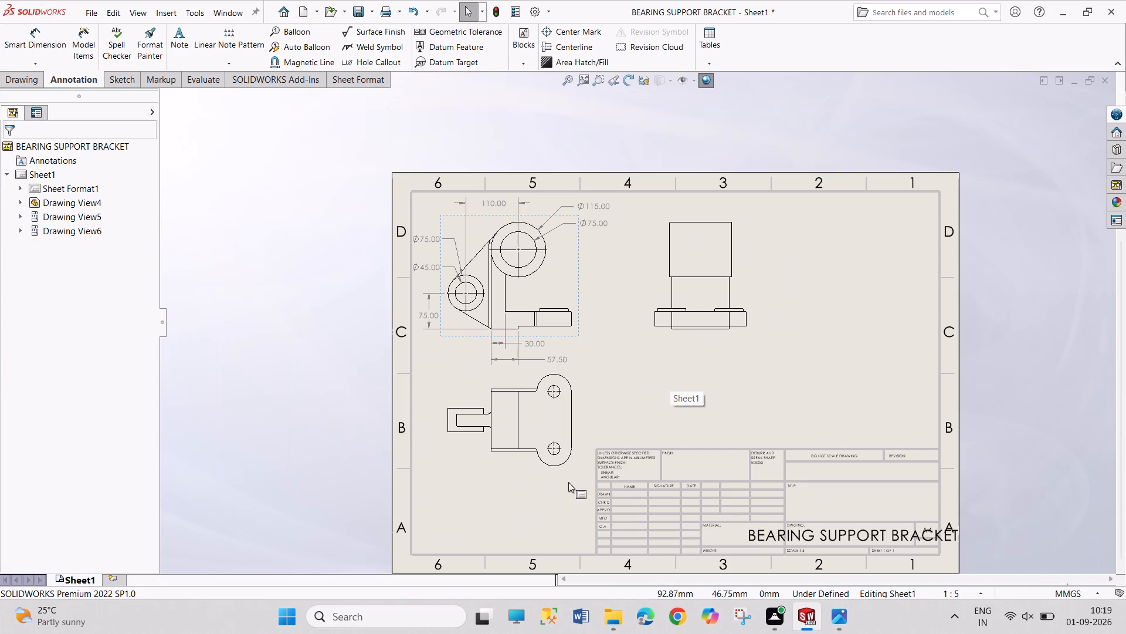
drag(565, 469, 567, 508)
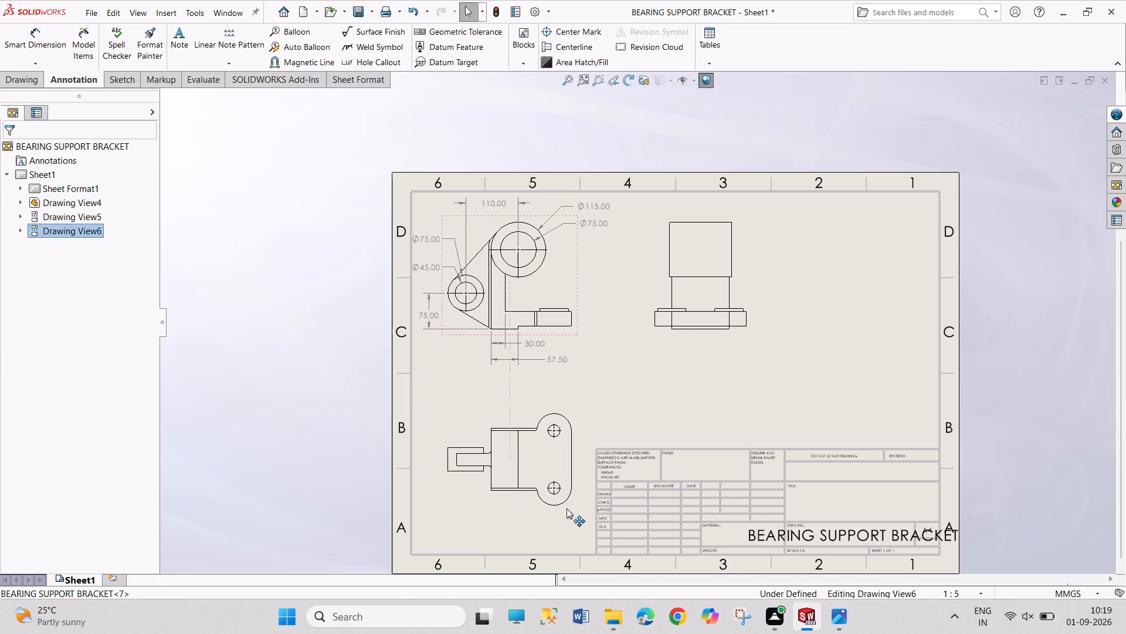
drag(567, 508, 566, 503)
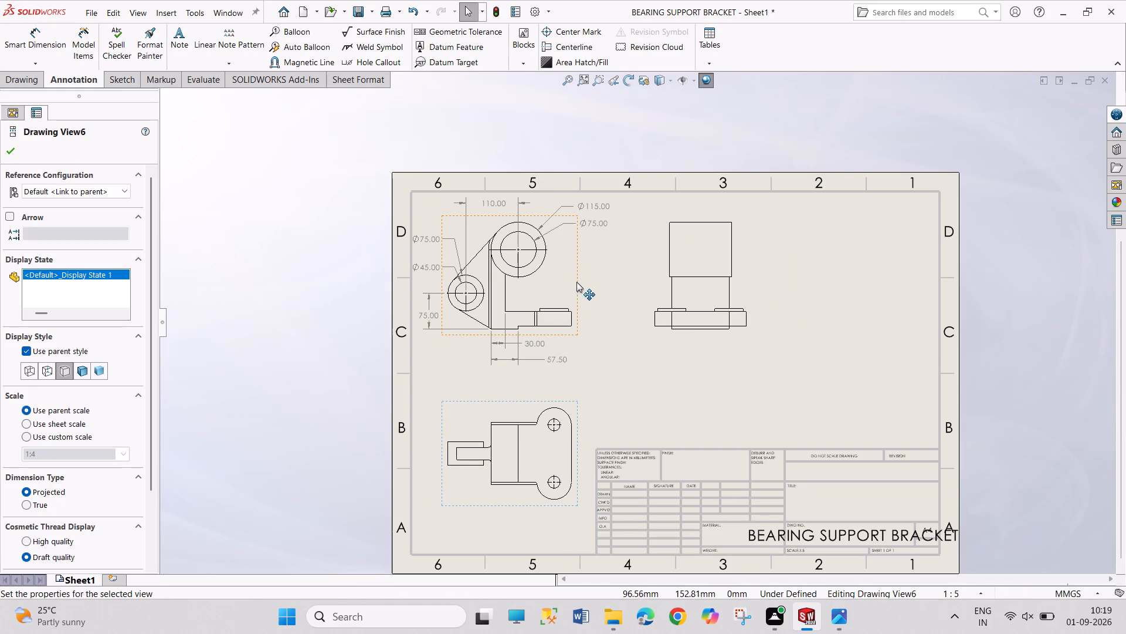
drag(579, 284, 591, 285)
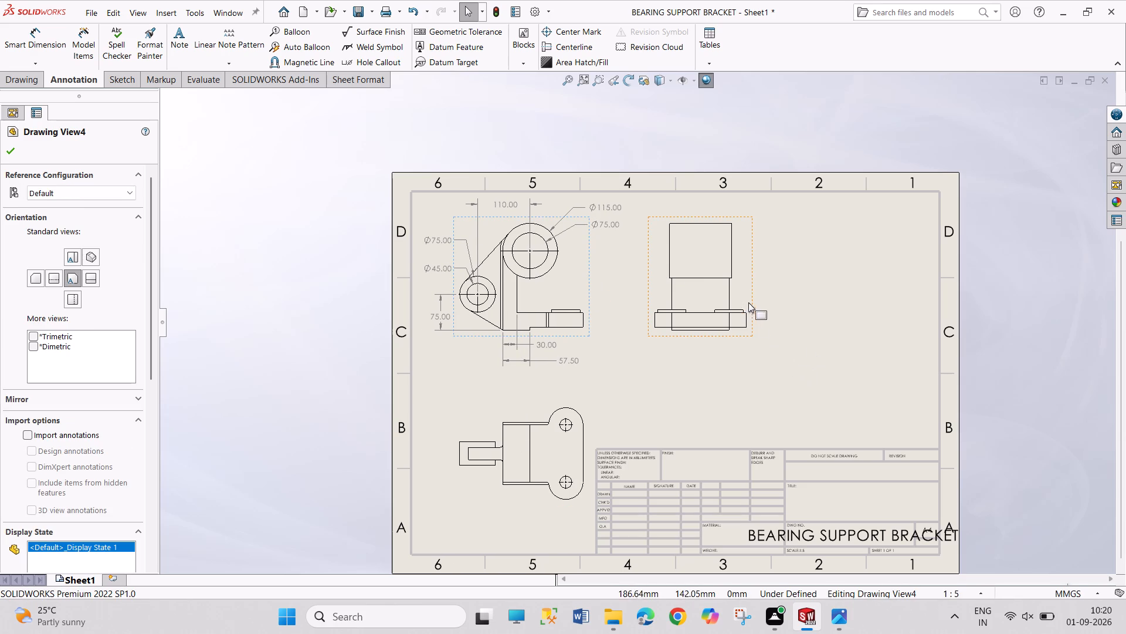
drag(754, 303, 775, 299)
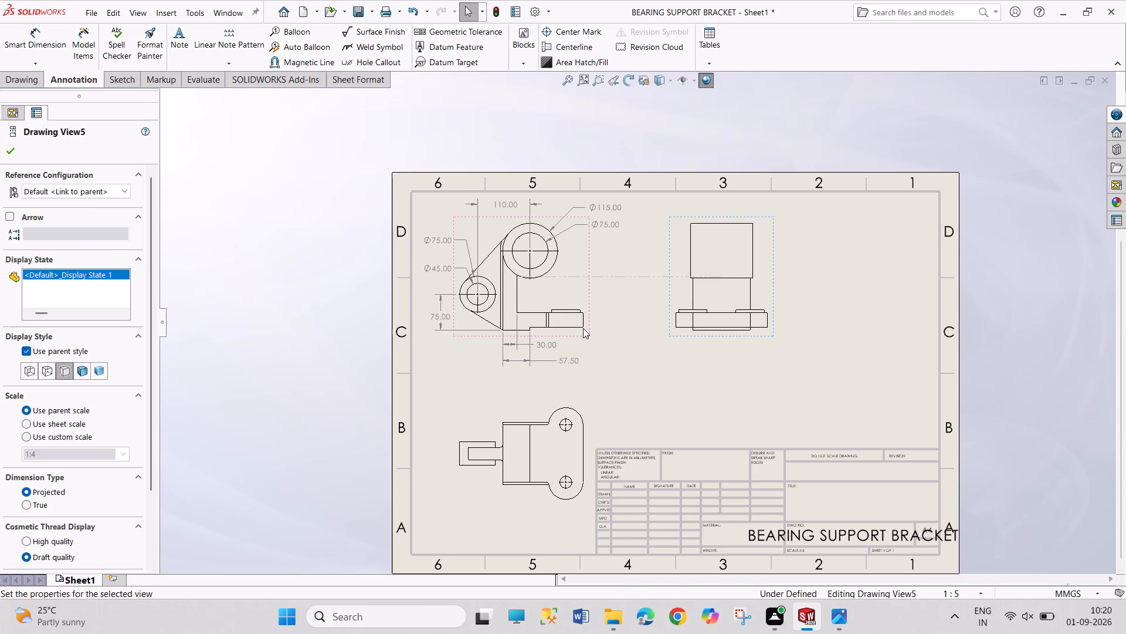
Move the 57.50 foot-width dimension text closer to its arrows, roughly aligned under the 30.00 text.
scroll(586, 322, down, 4)
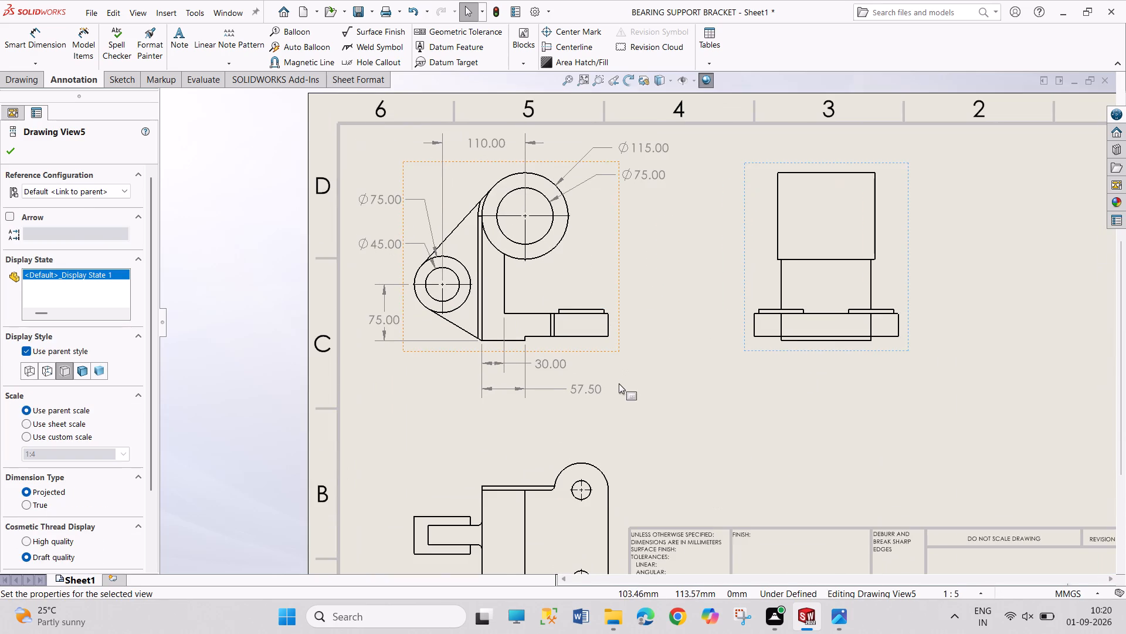
scroll(619, 390, down, 1)
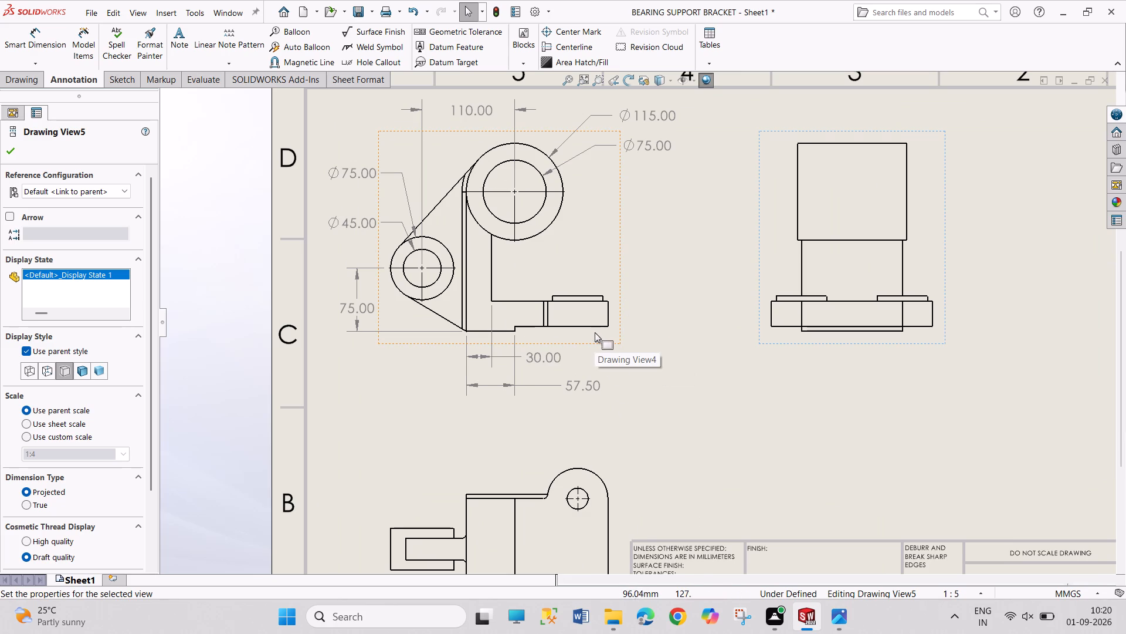
drag(589, 384, 555, 387)
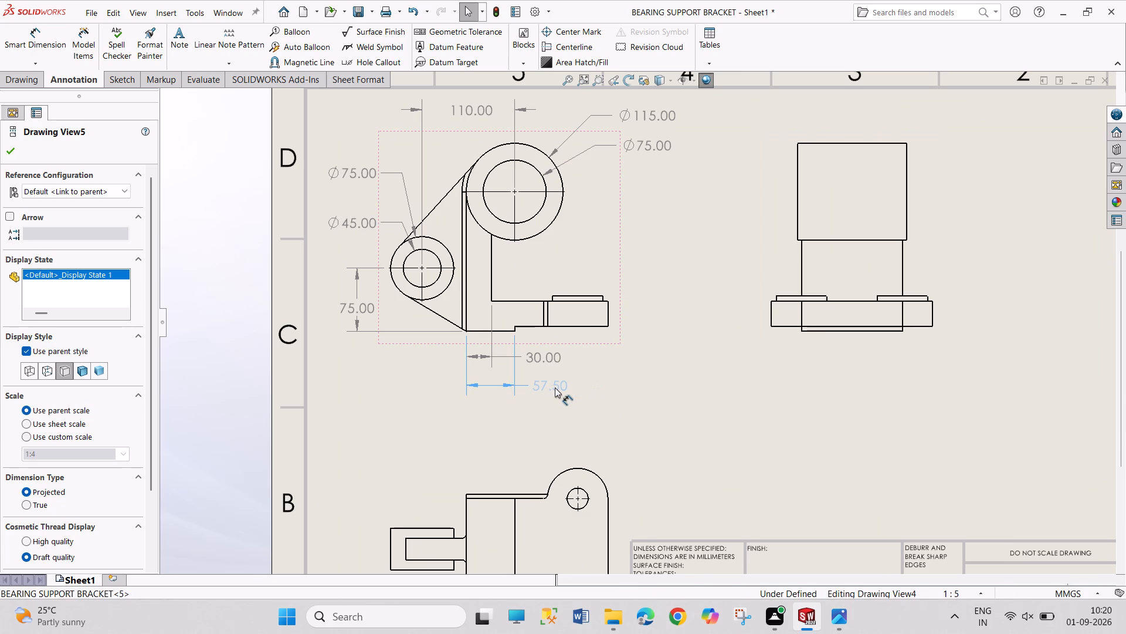
drag(555, 387, 554, 387)
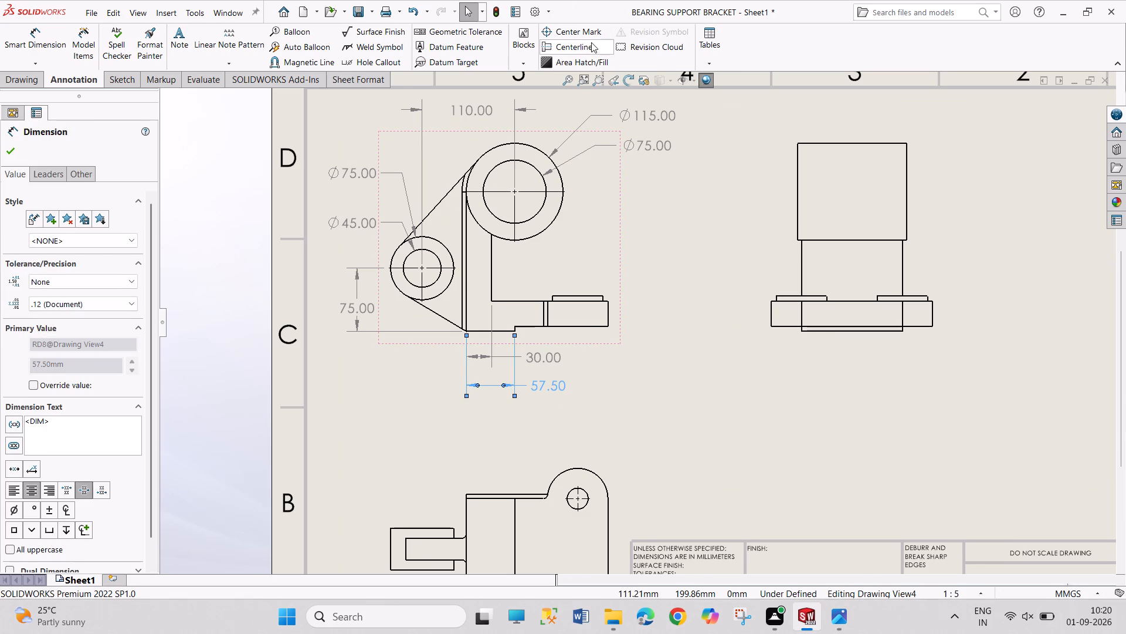
Add a vertical centerline through the base flange in the front view, midway between its two vertical edges.
click(586, 45)
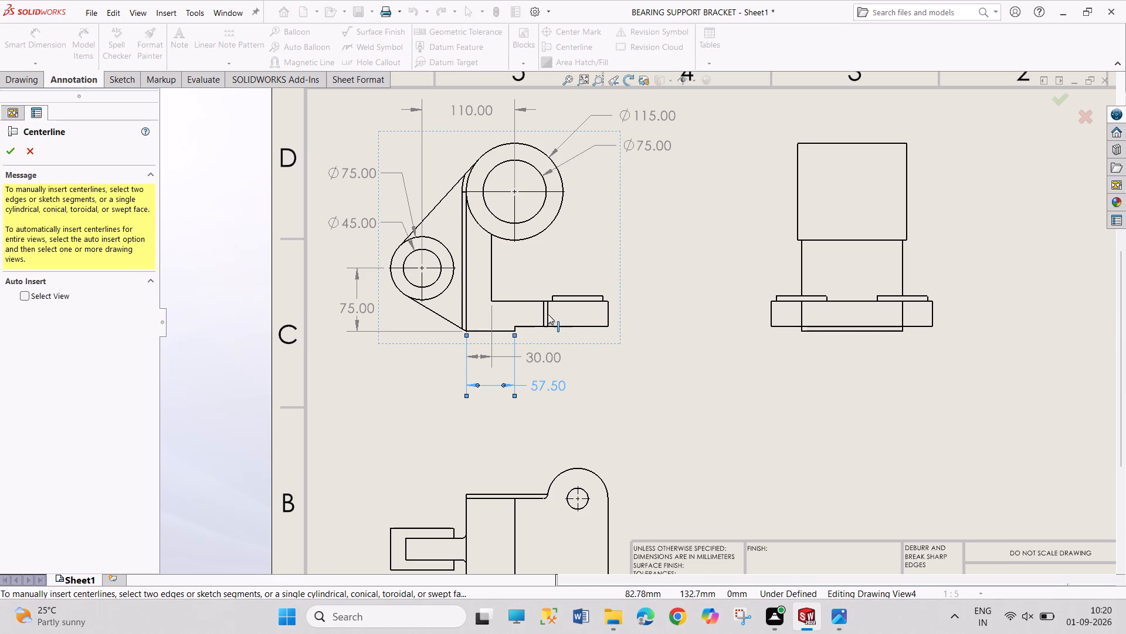
click(548, 315)
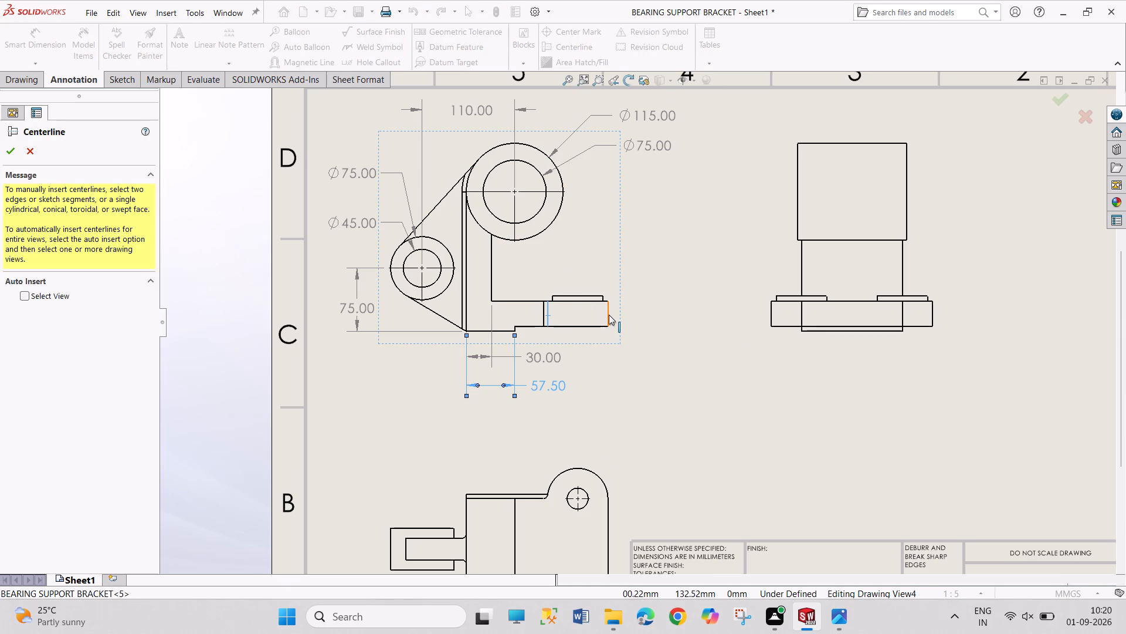
click(609, 315)
click(14, 154)
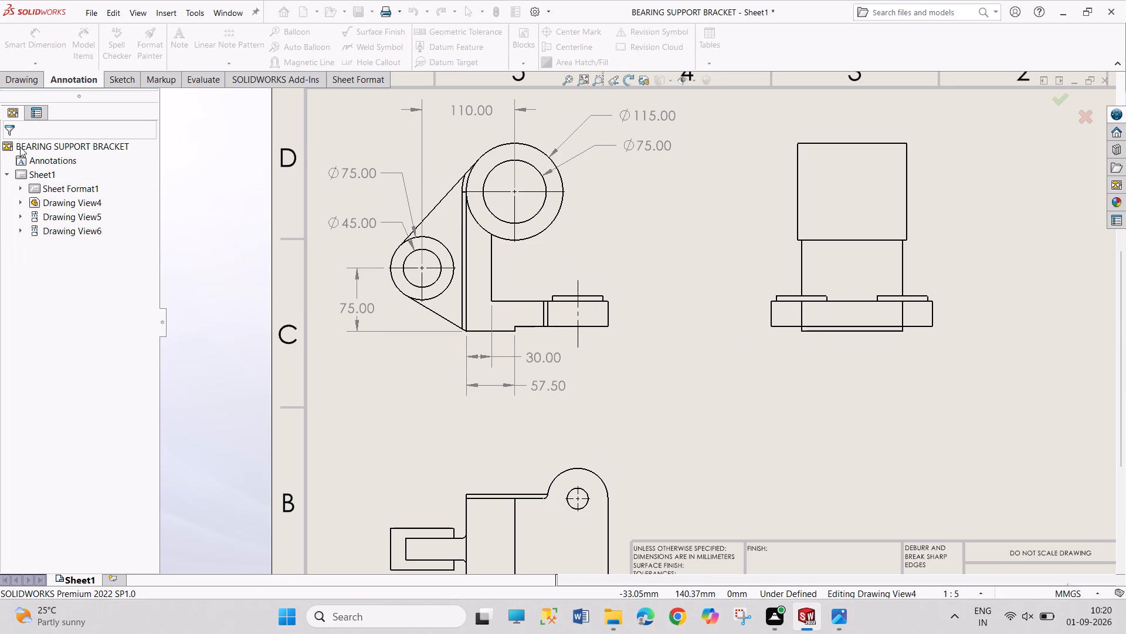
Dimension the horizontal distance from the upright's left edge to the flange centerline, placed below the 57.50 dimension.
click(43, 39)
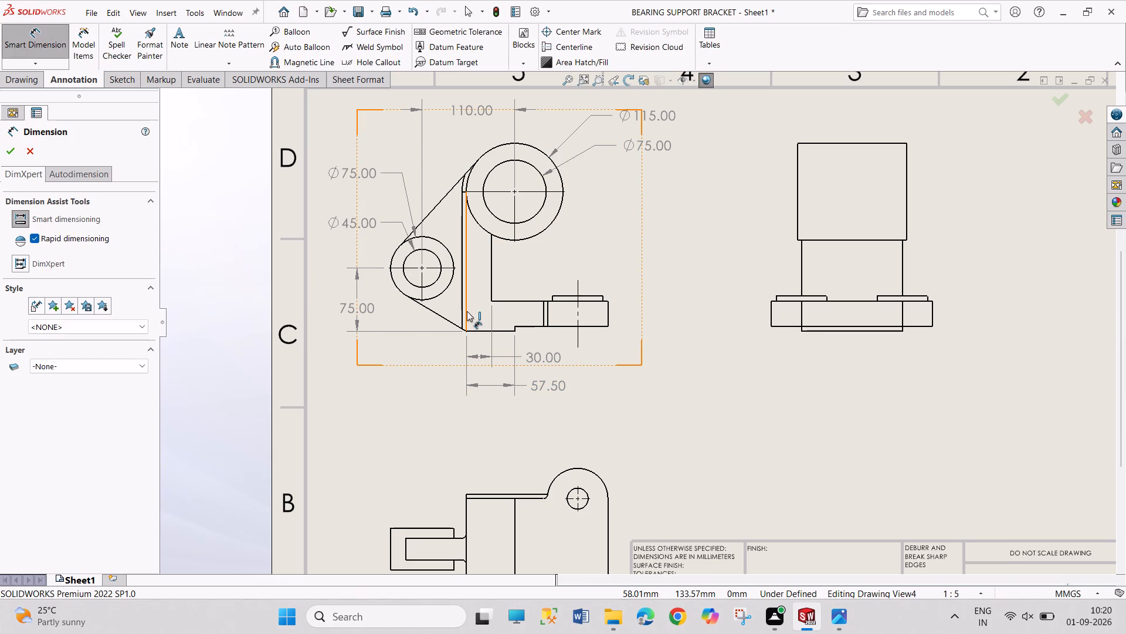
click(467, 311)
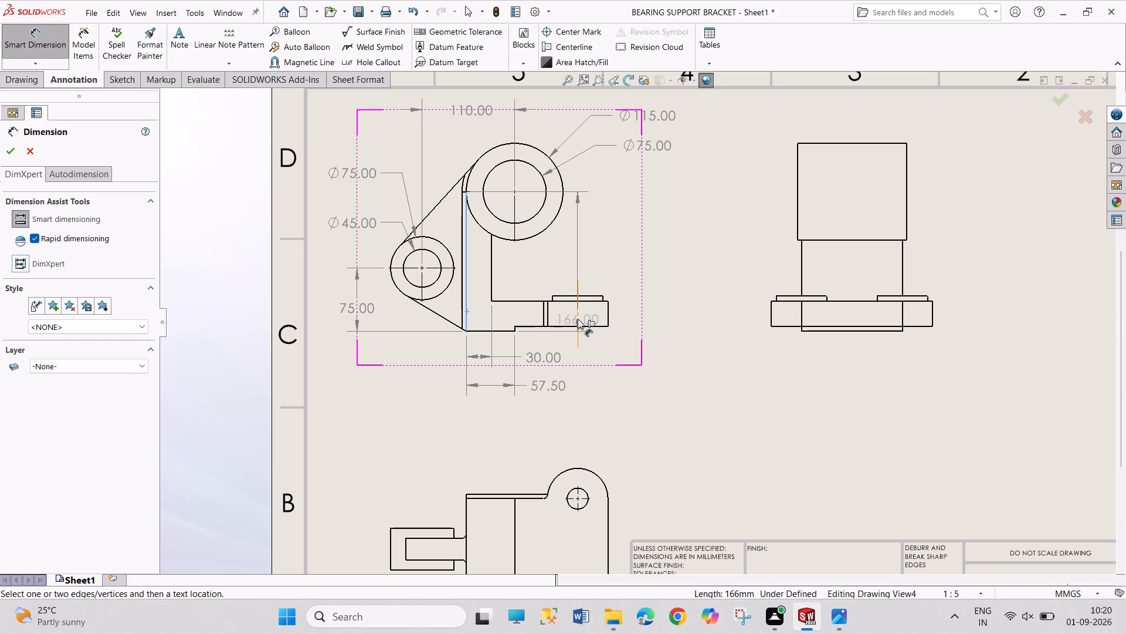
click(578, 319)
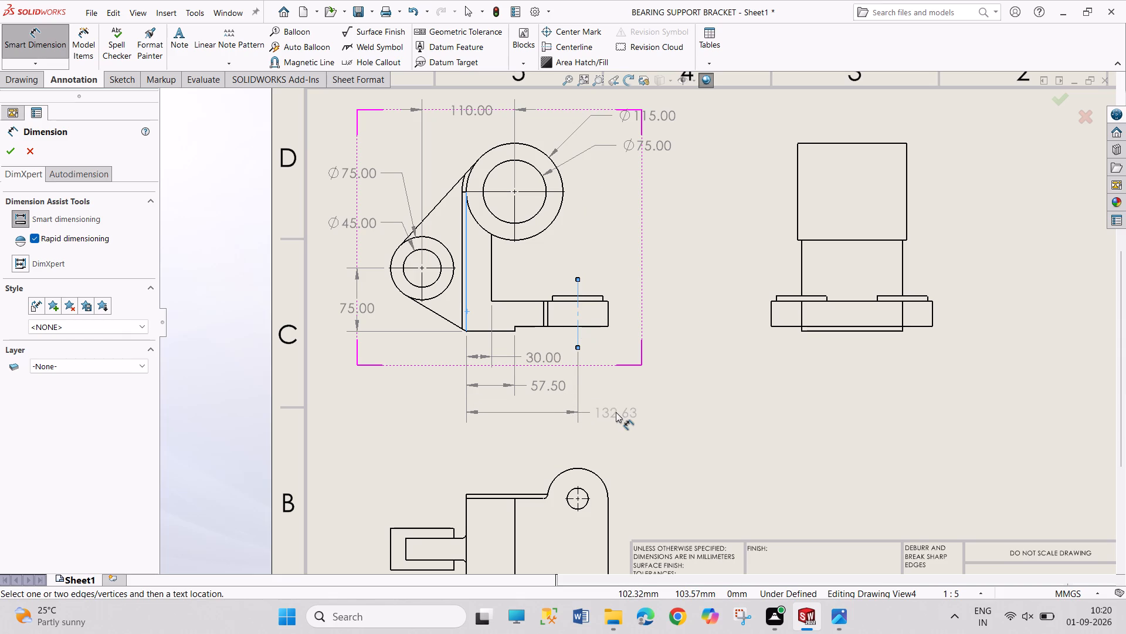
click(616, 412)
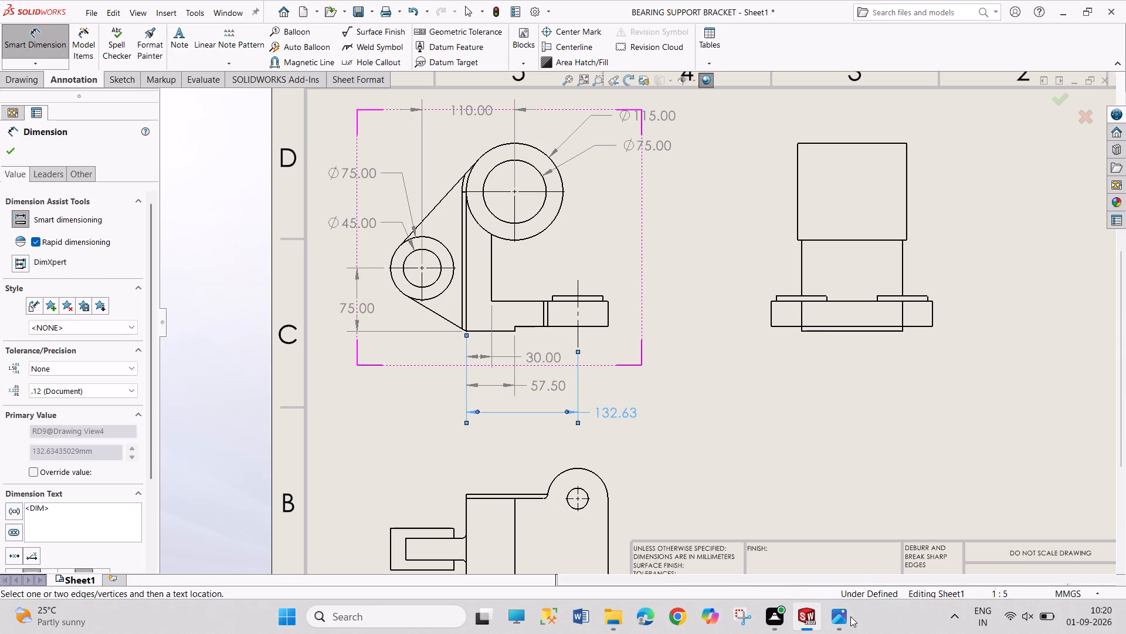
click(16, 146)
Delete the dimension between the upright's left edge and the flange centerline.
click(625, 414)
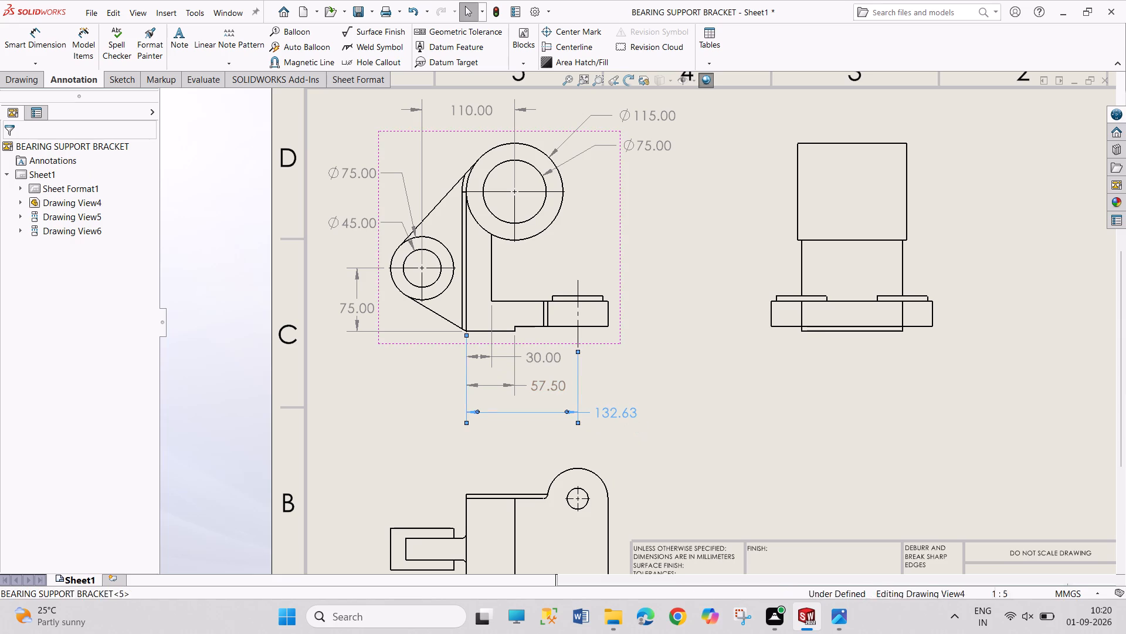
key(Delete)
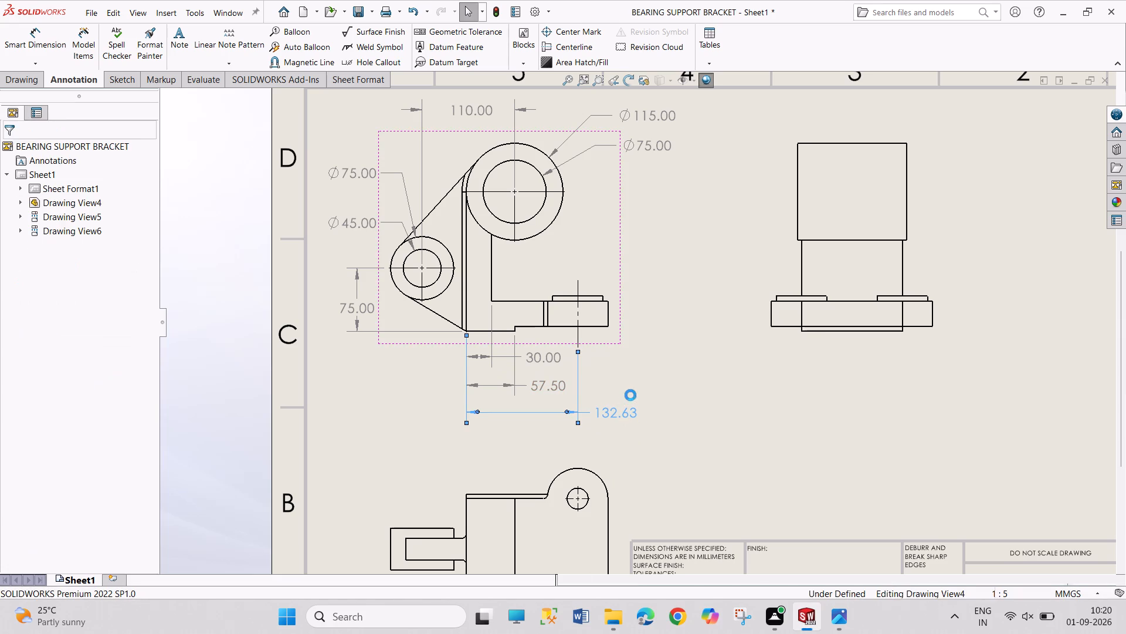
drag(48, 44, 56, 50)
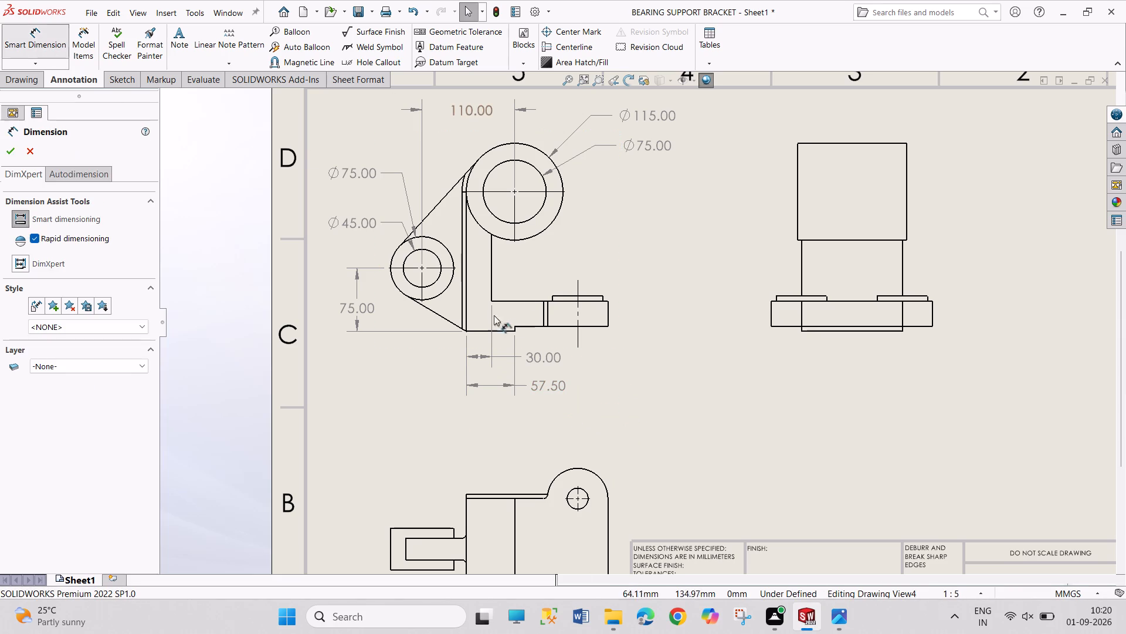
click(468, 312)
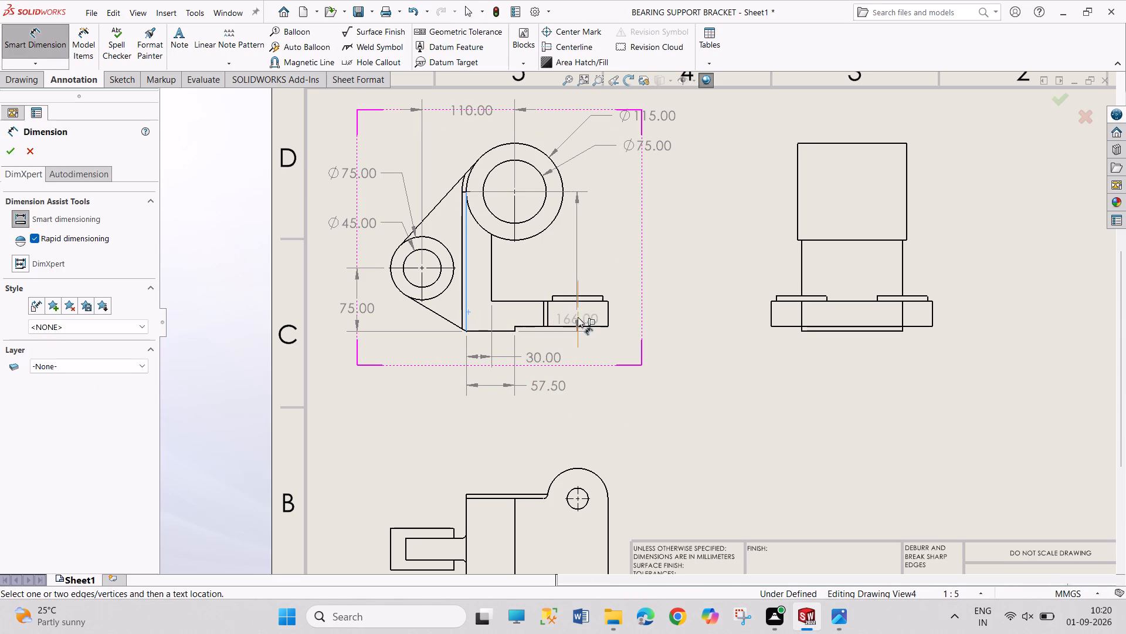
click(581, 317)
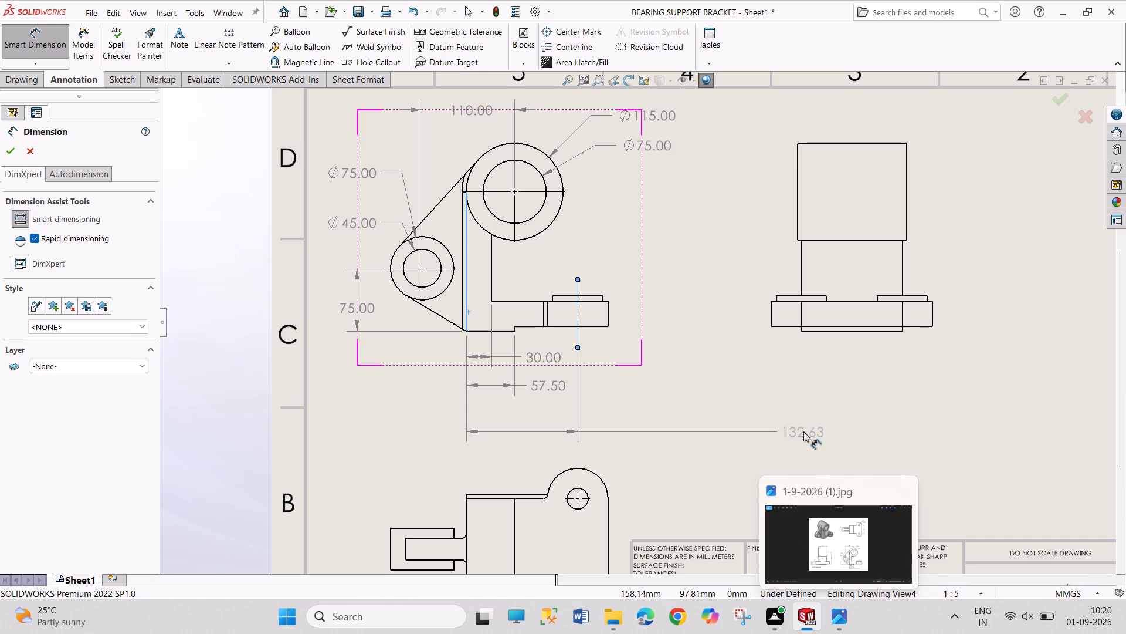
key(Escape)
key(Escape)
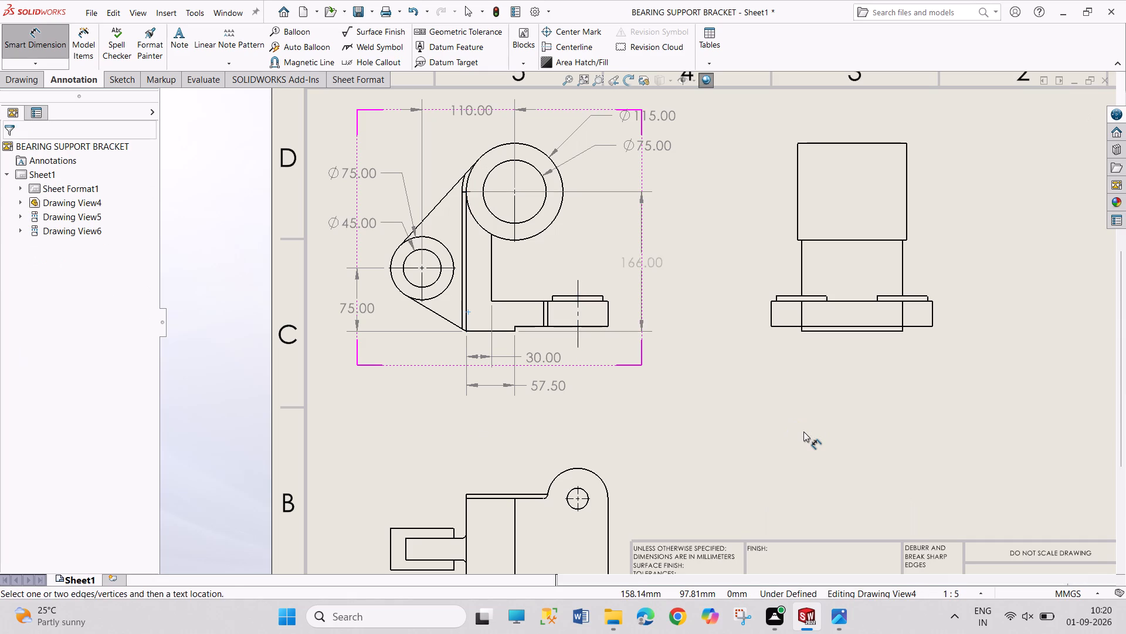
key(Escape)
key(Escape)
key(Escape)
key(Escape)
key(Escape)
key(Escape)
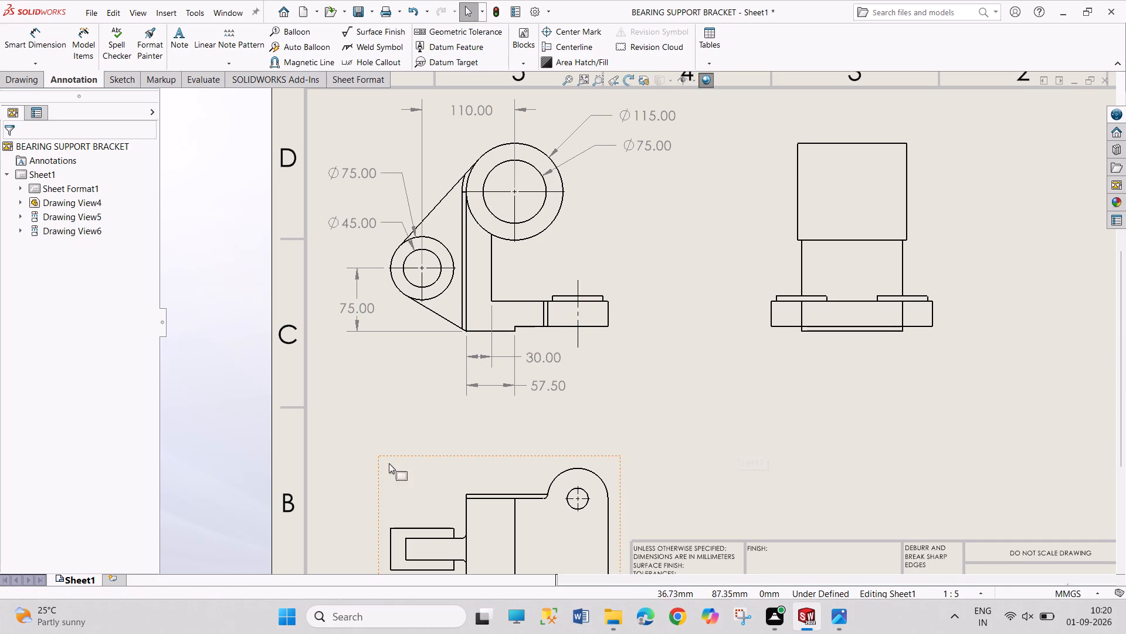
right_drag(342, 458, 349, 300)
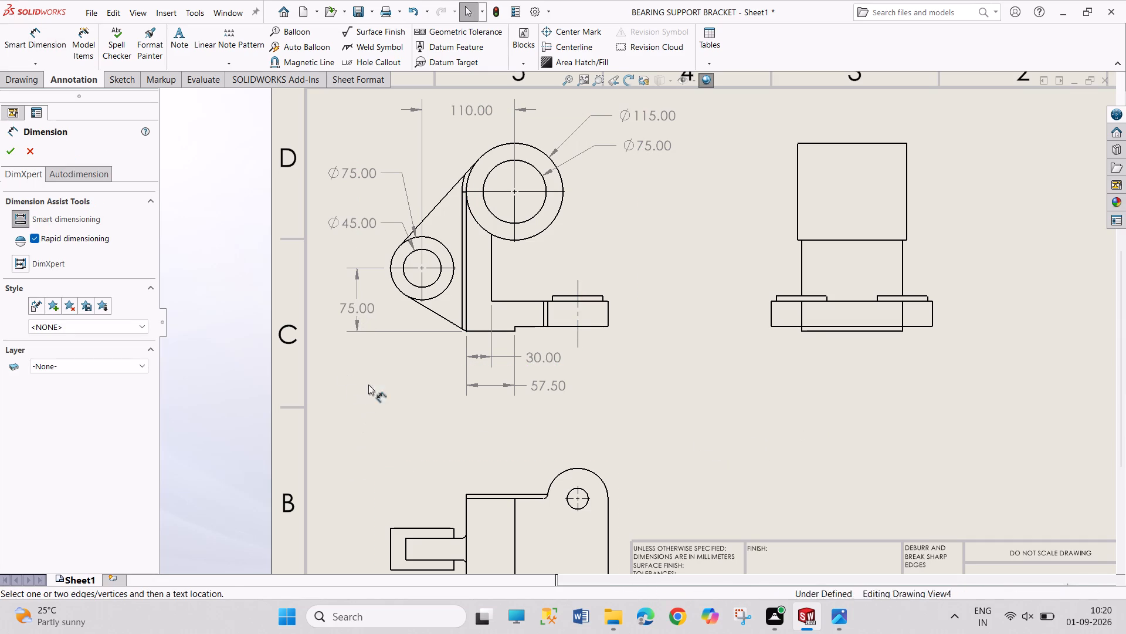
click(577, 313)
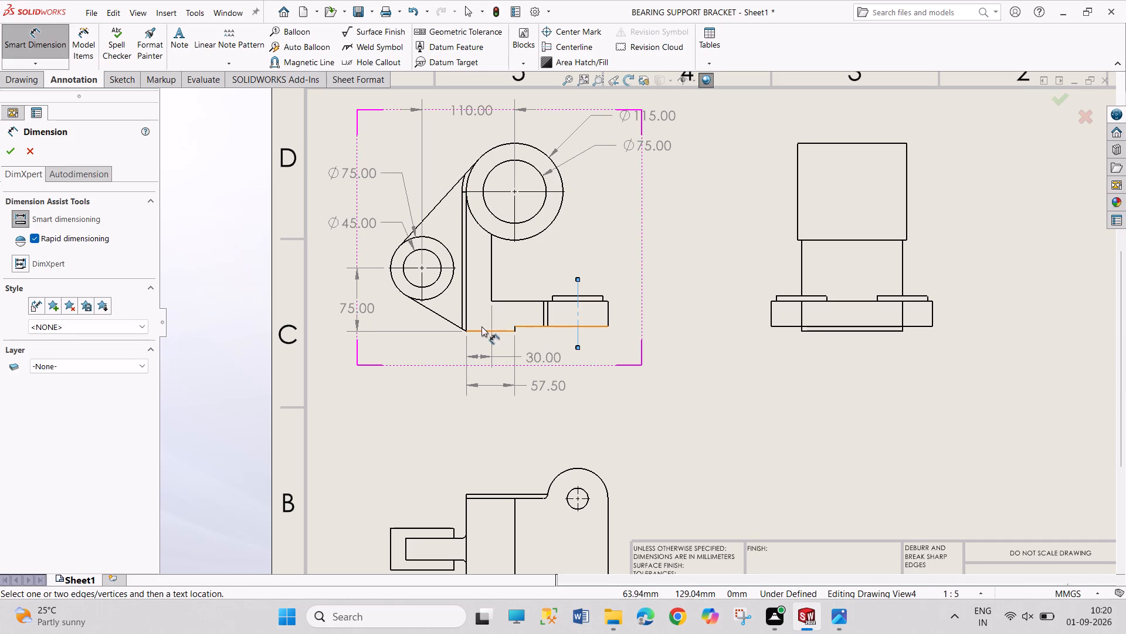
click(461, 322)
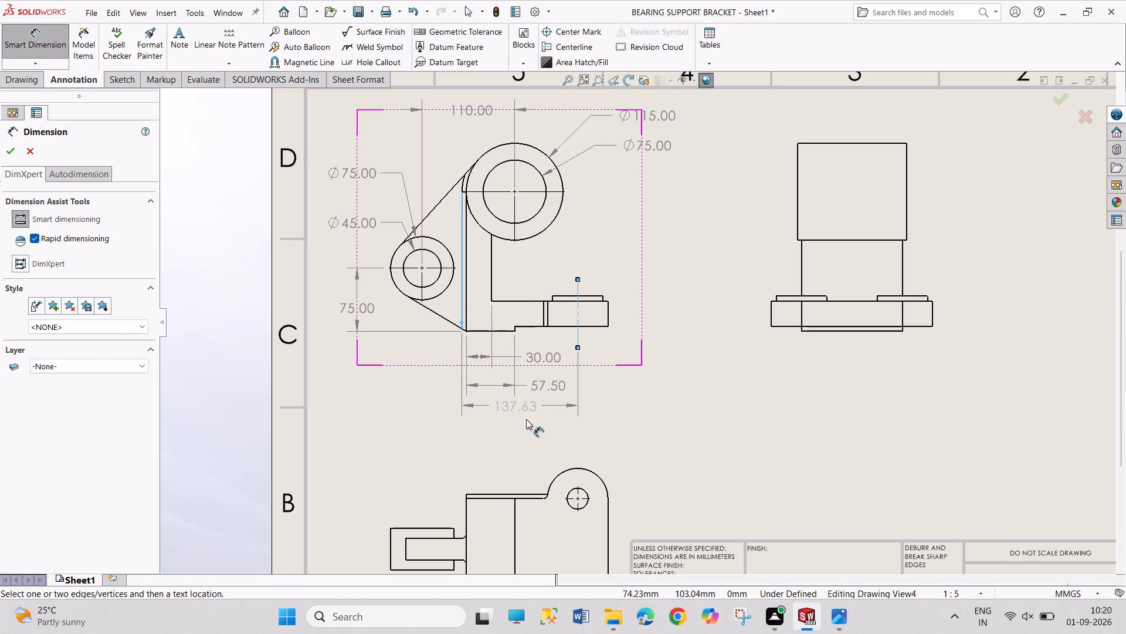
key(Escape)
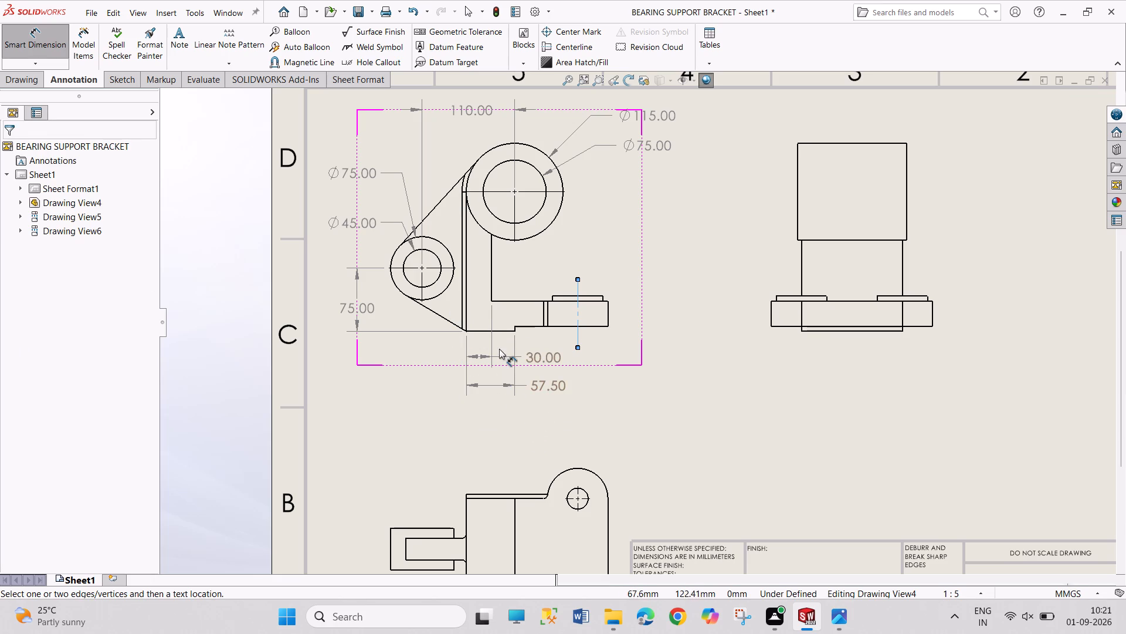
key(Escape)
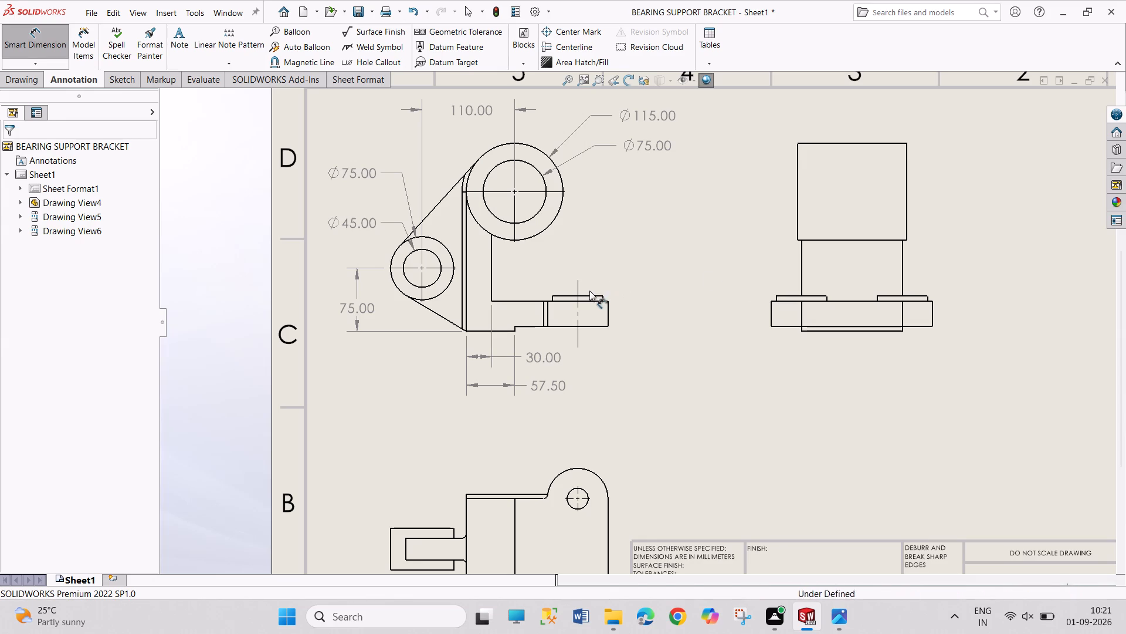
Dimension the diameter of the raised pad on the base flange, placed above the pad in the front view.
click(586, 295)
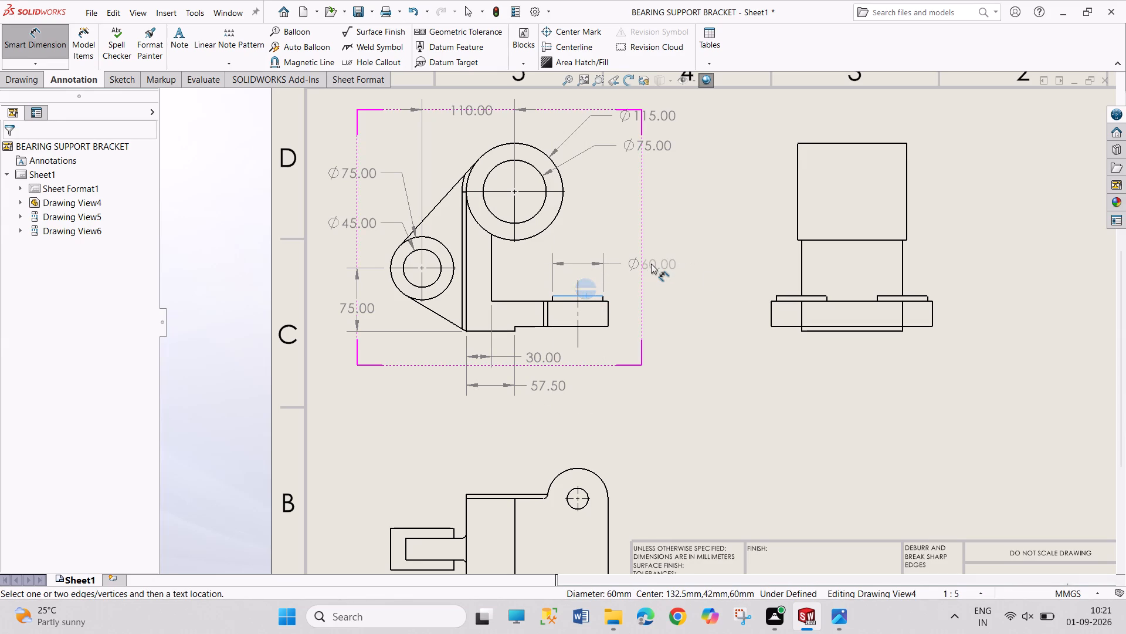
click(651, 264)
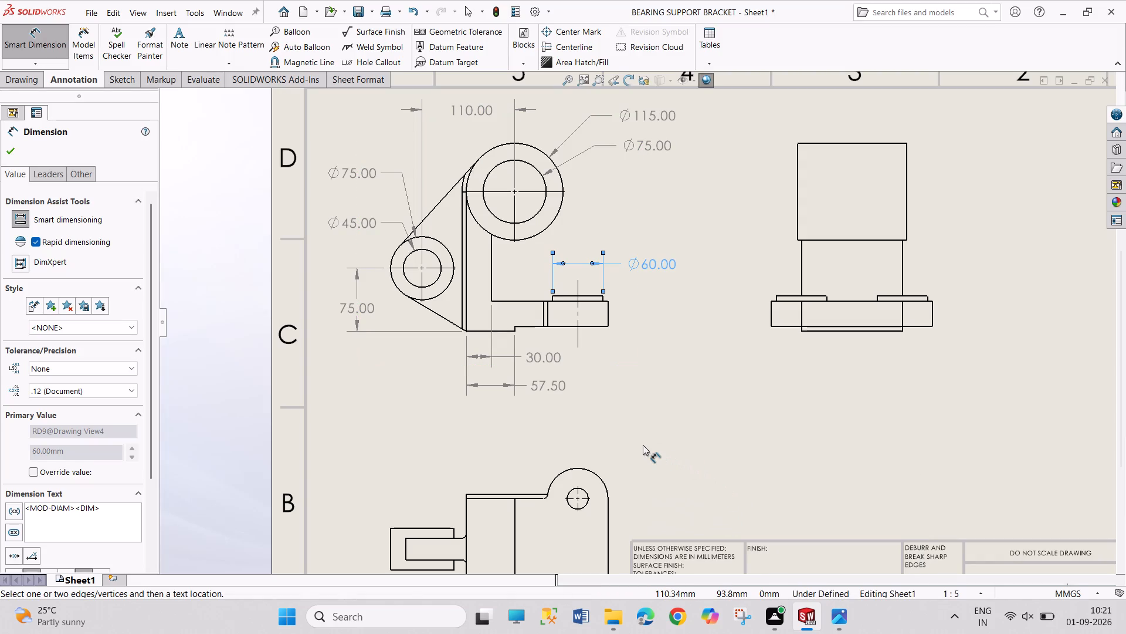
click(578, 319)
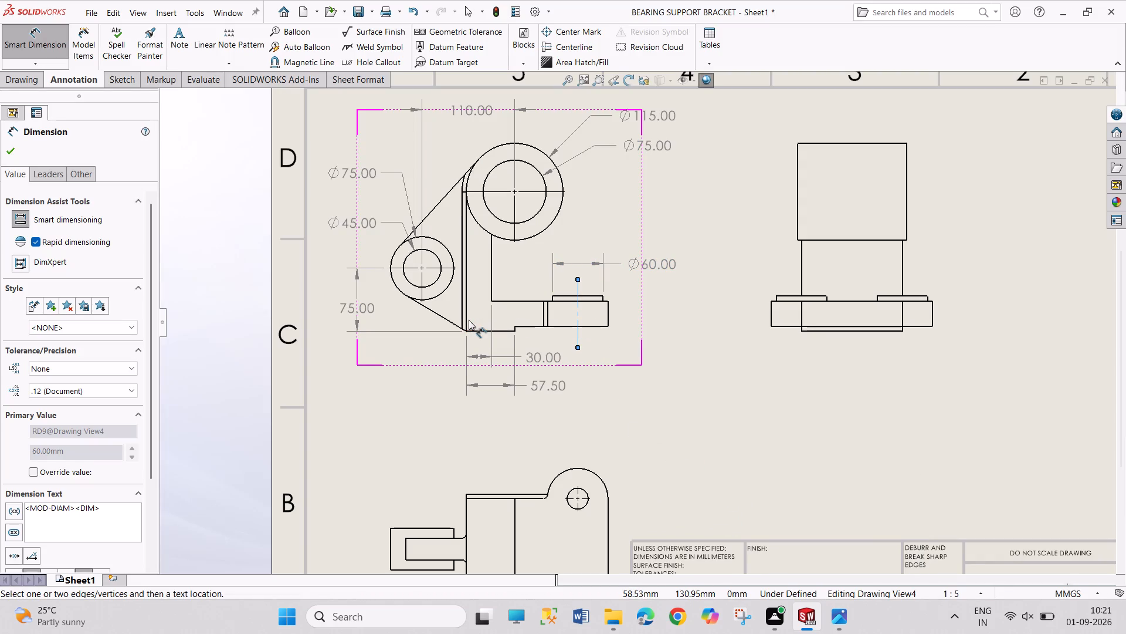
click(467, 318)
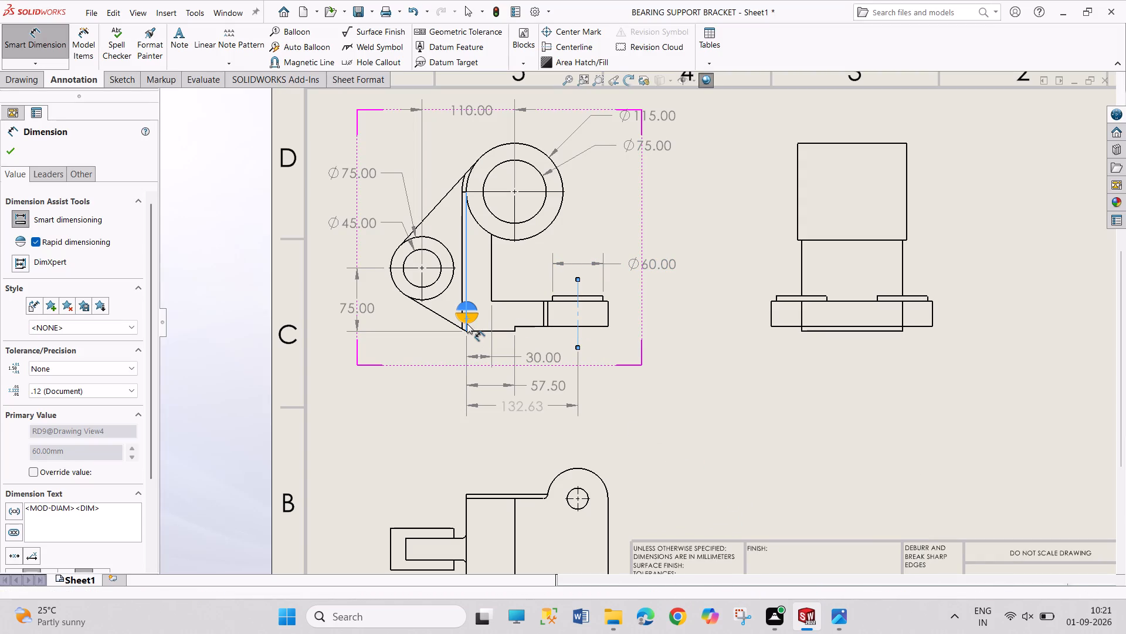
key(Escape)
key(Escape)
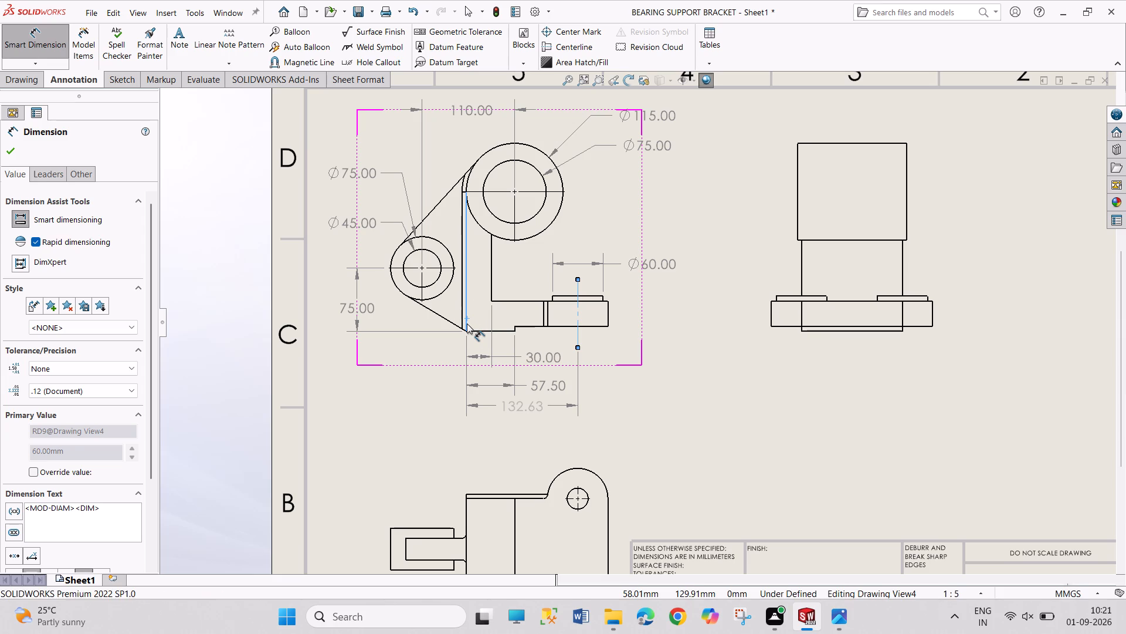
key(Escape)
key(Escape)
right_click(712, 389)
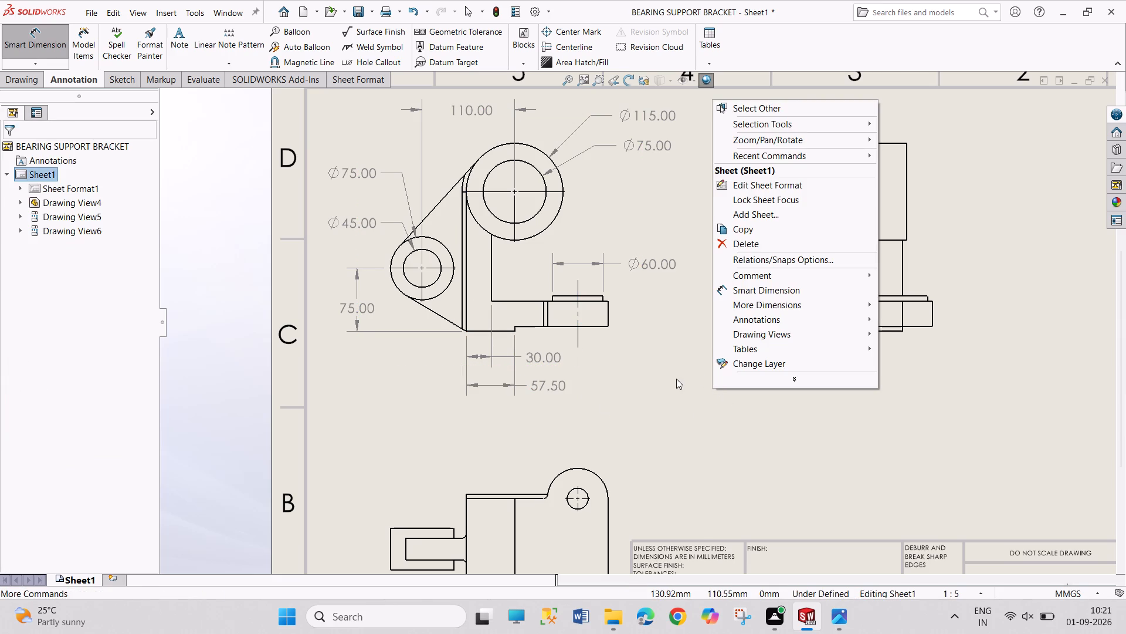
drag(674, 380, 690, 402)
Switch to the part and examine the base profile sketch's dimensions against the reference image, leaving the sketch unchanged.
click(229, 13)
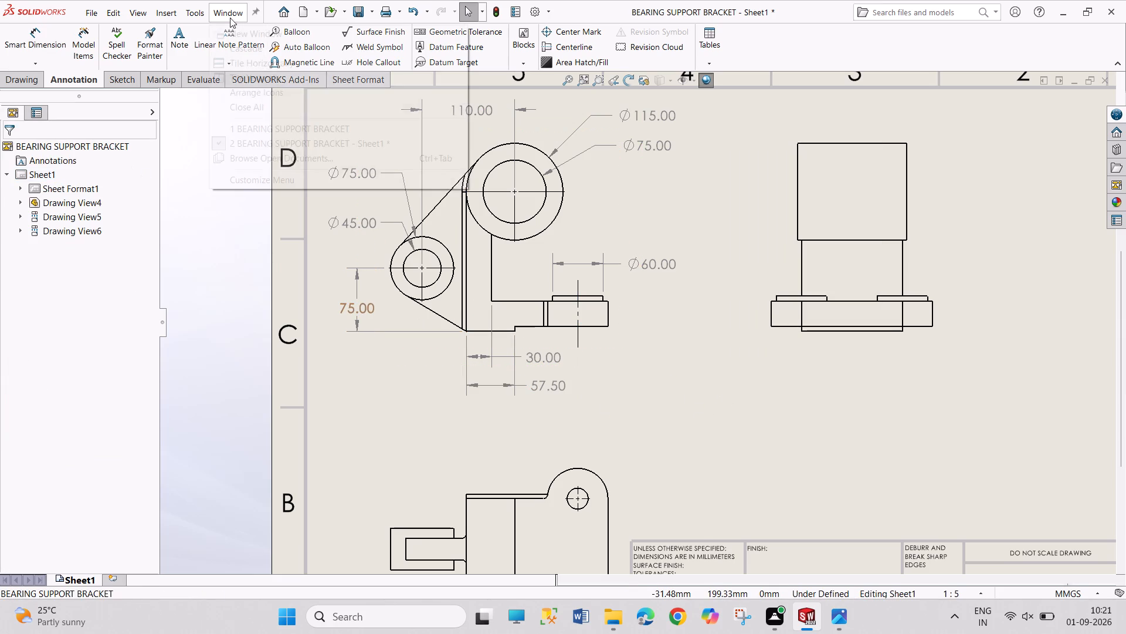
click(271, 129)
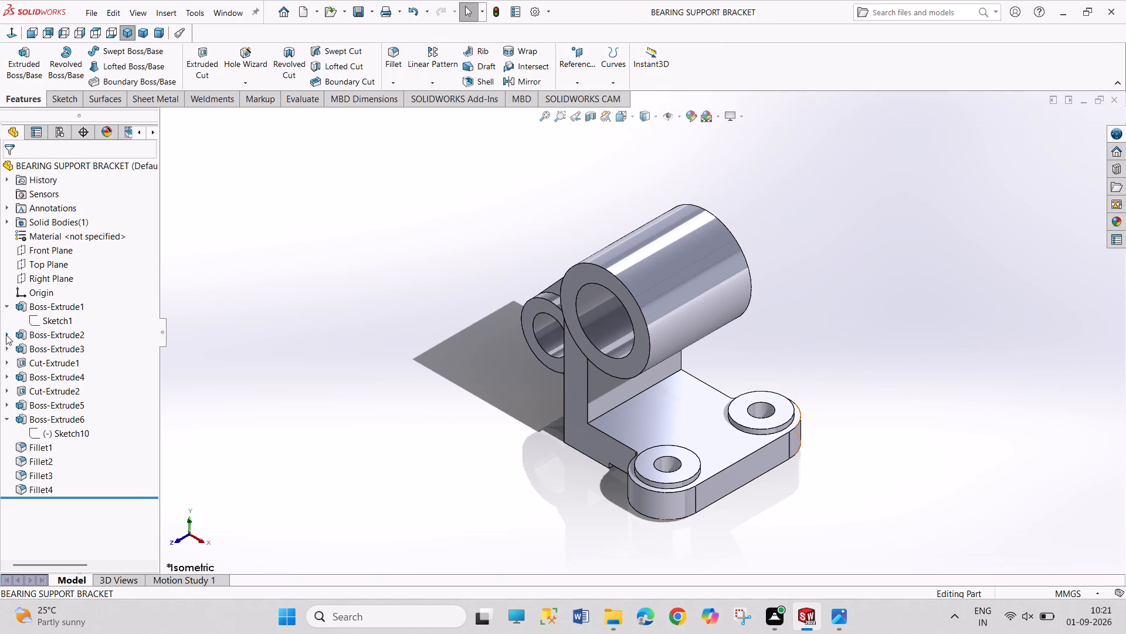
click(49, 316)
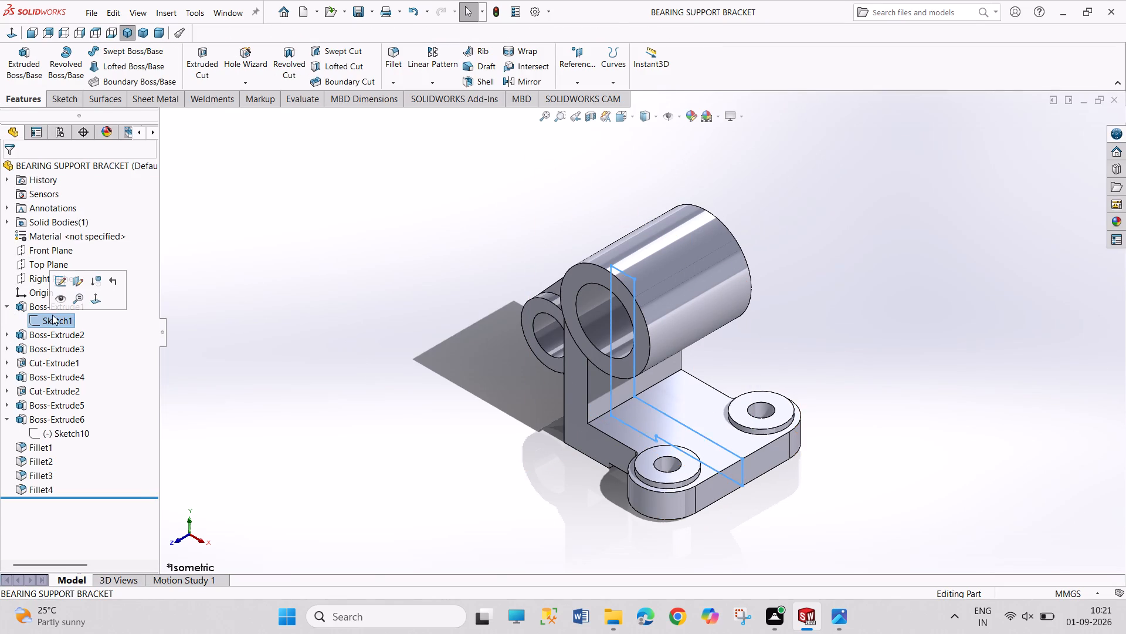
click(56, 286)
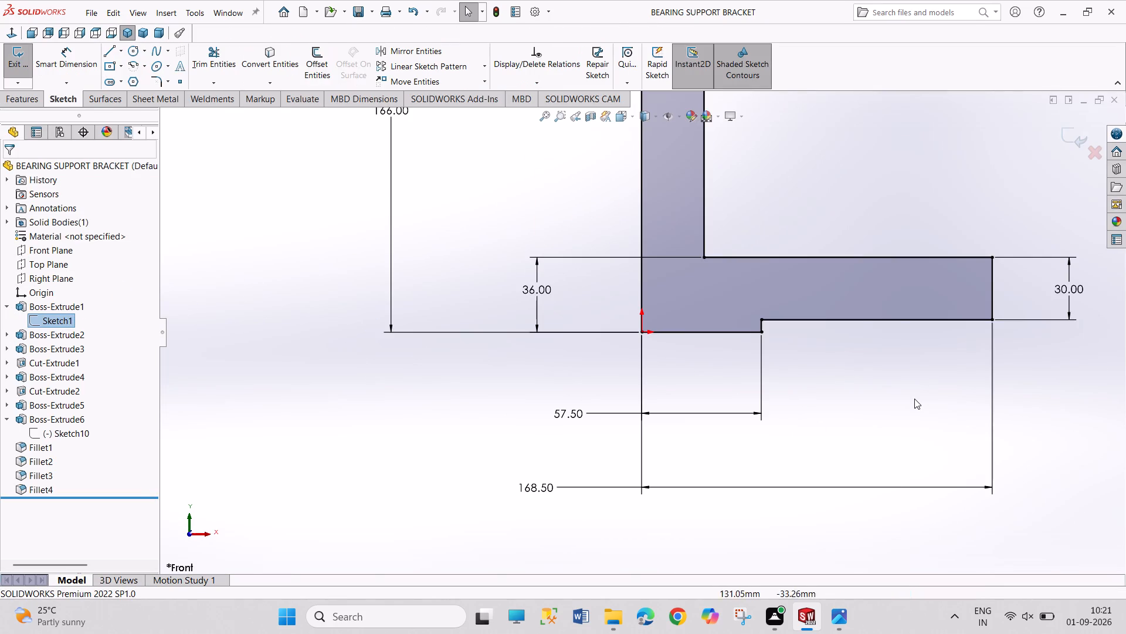
scroll(918, 397, up, 2)
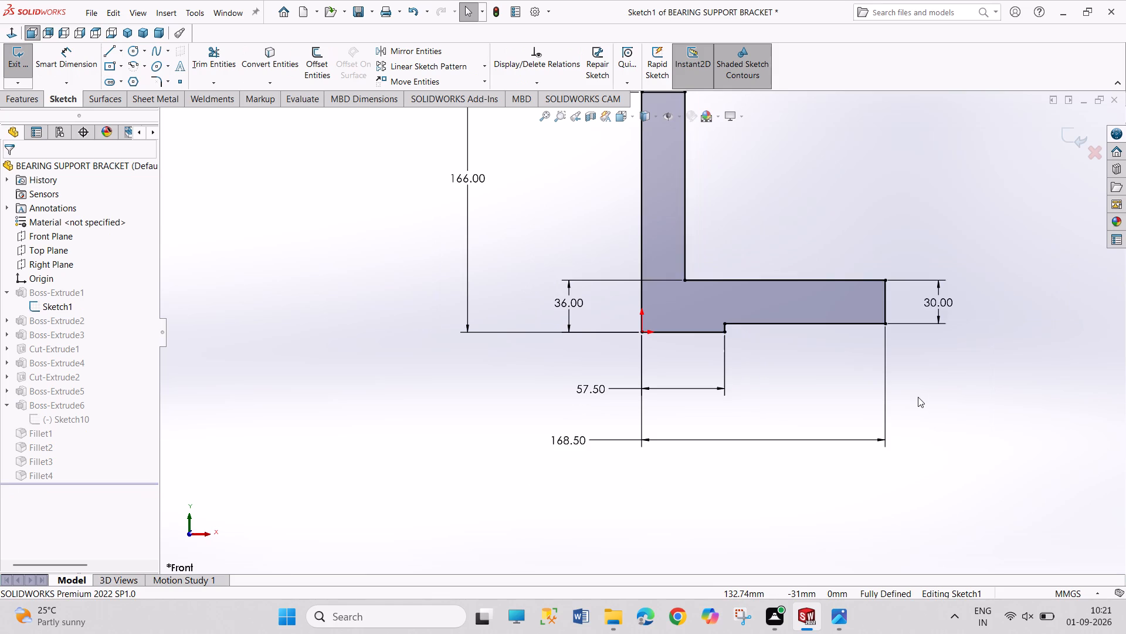
scroll(918, 397, up, 1)
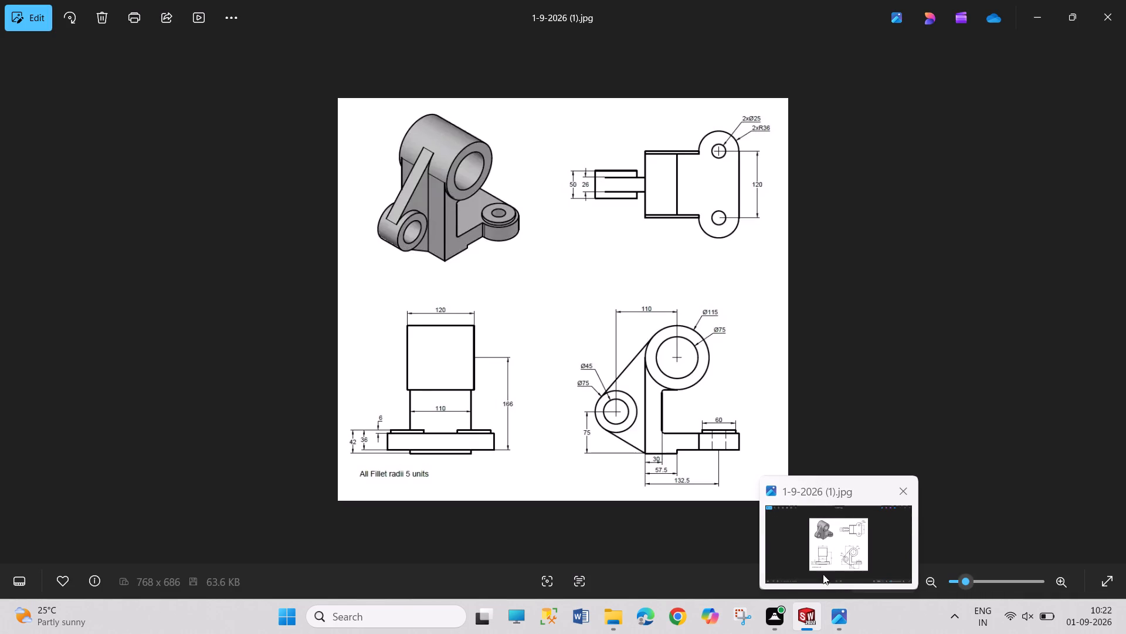
drag(2, 67, 9, 66)
click(13, 62)
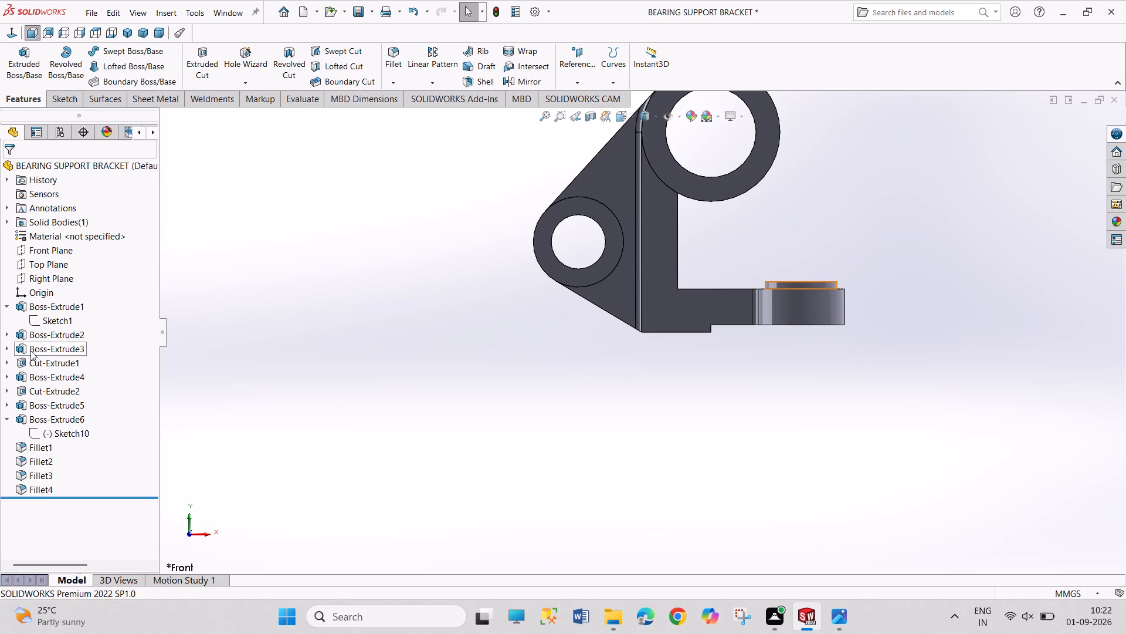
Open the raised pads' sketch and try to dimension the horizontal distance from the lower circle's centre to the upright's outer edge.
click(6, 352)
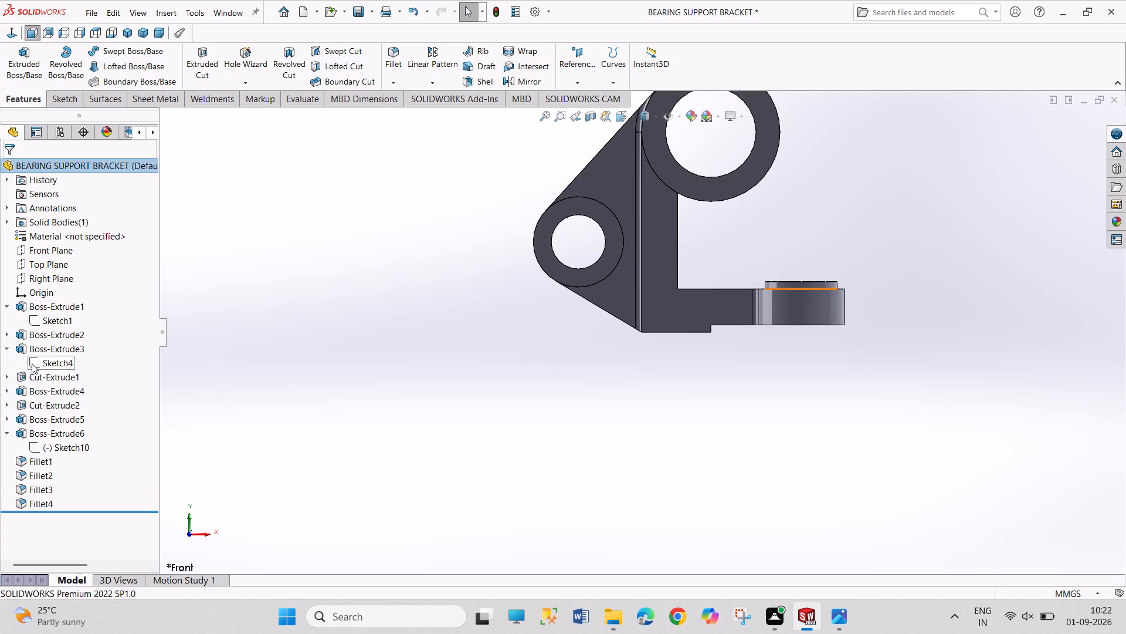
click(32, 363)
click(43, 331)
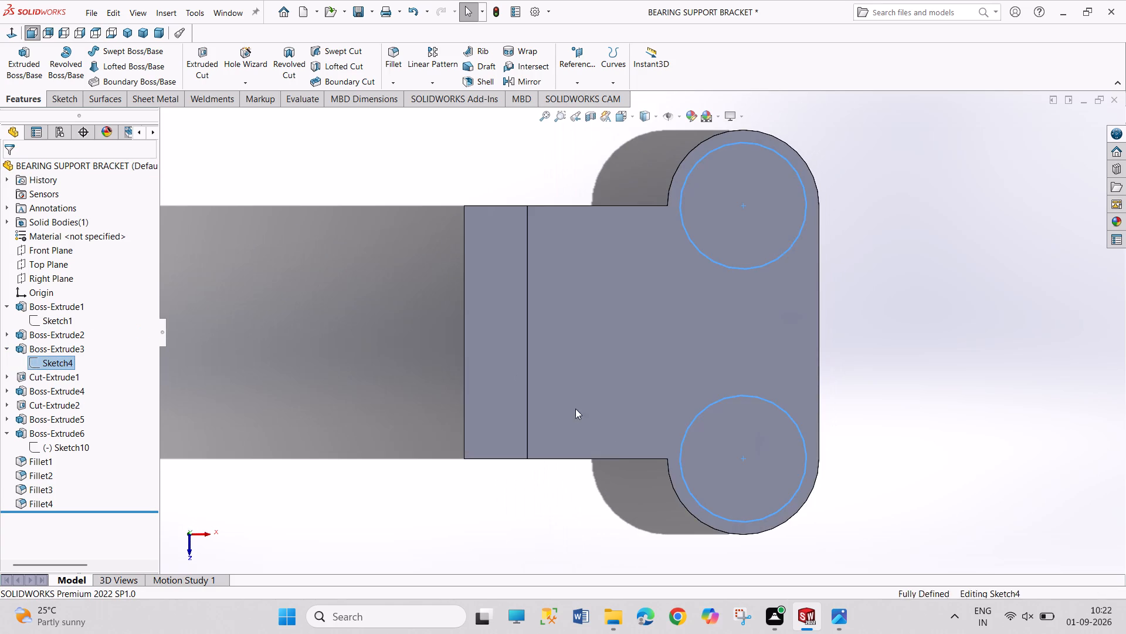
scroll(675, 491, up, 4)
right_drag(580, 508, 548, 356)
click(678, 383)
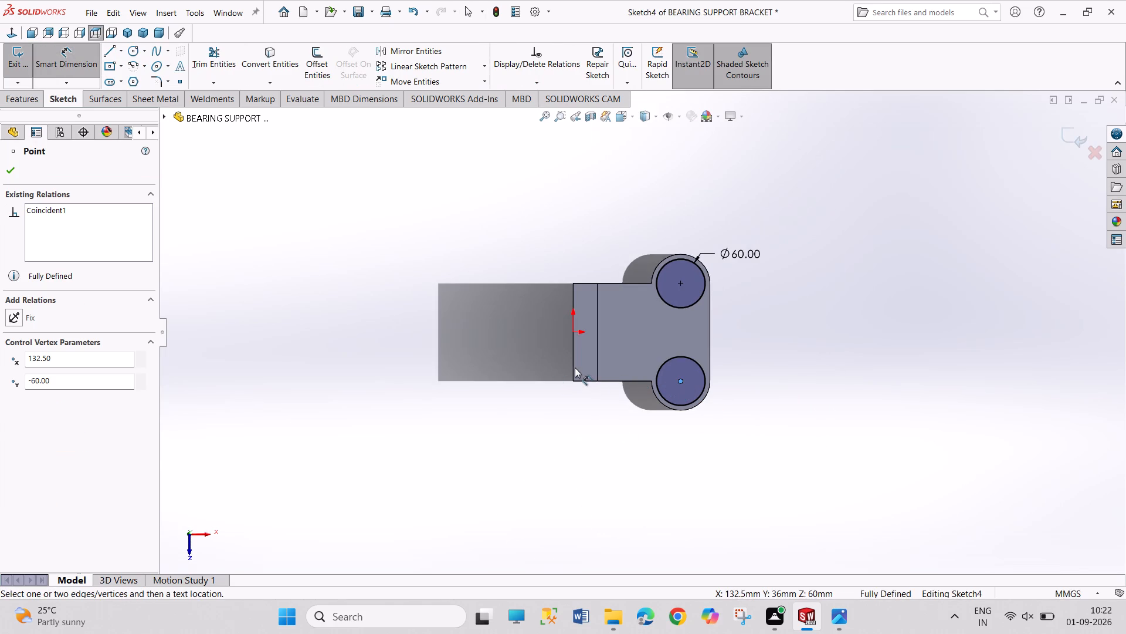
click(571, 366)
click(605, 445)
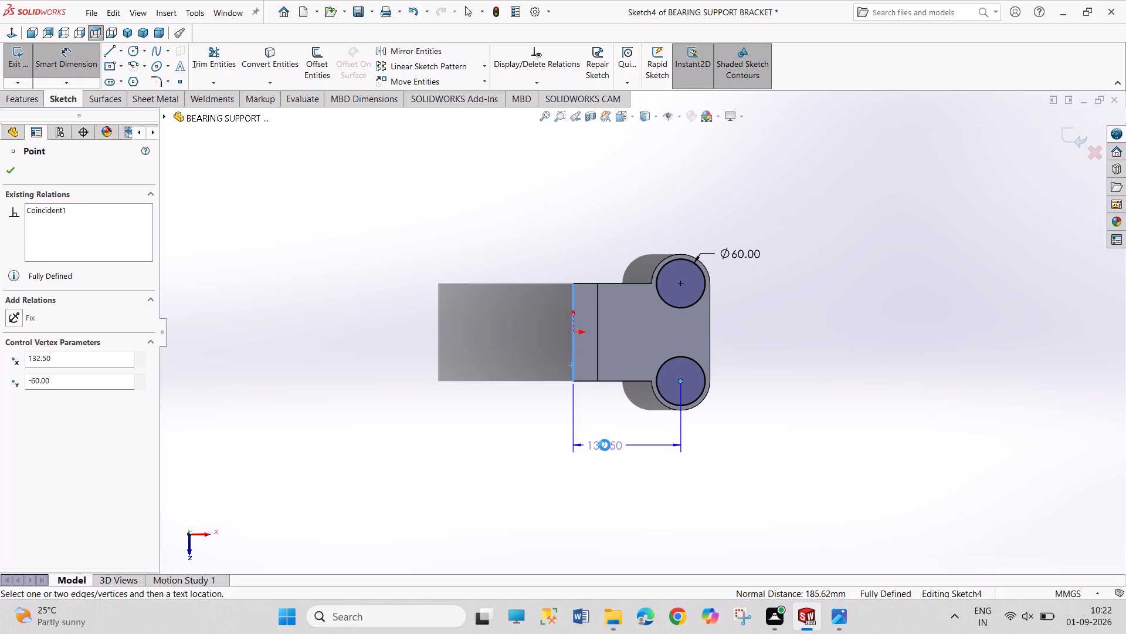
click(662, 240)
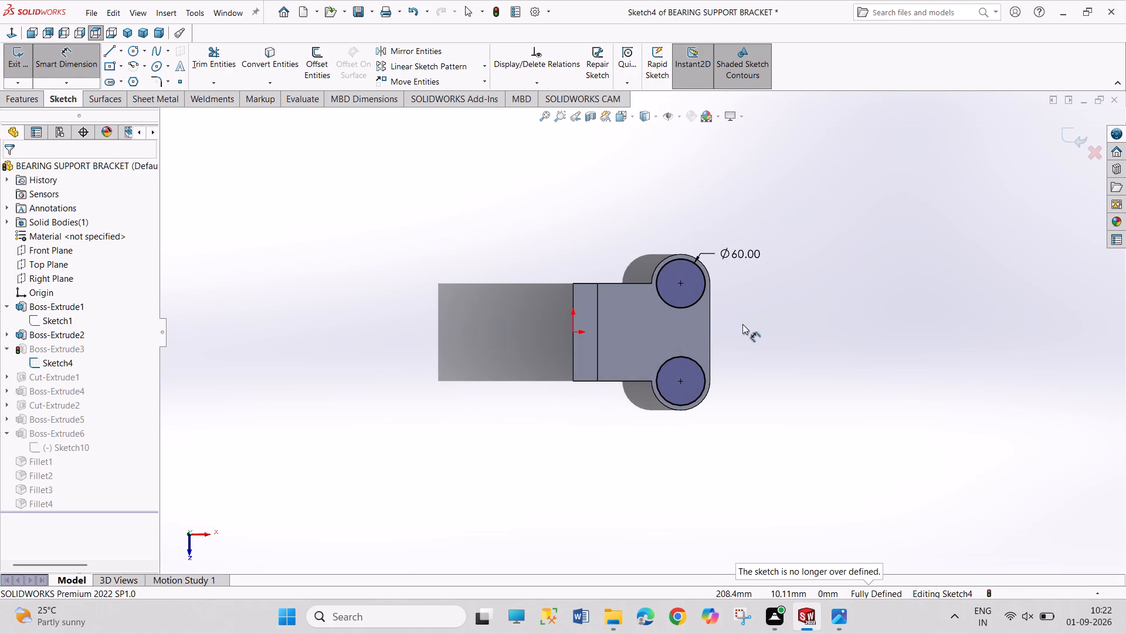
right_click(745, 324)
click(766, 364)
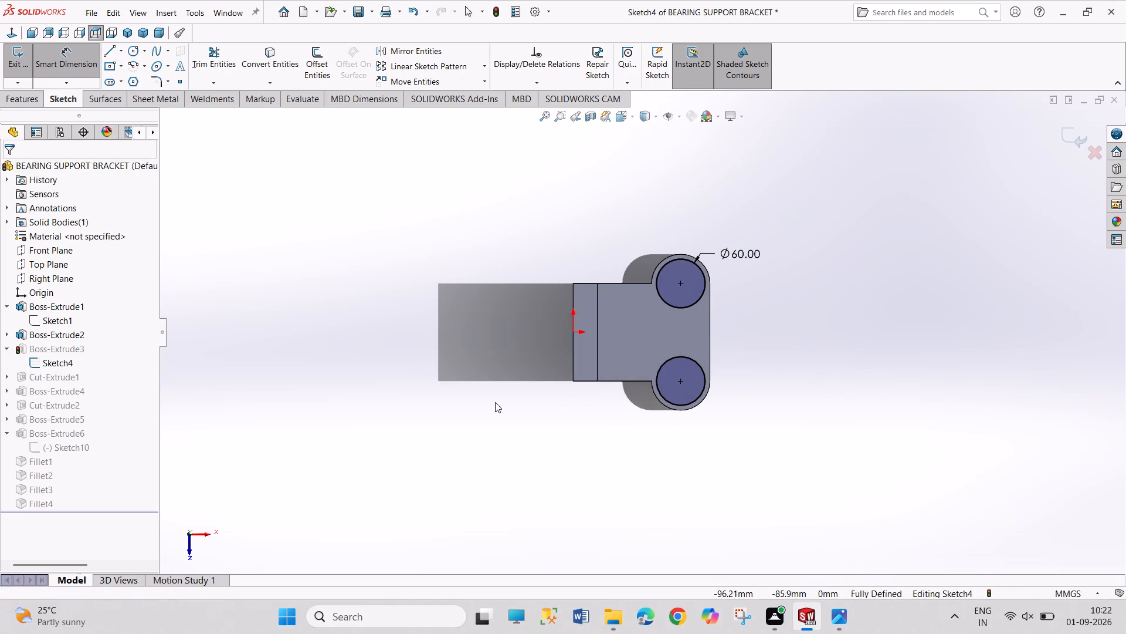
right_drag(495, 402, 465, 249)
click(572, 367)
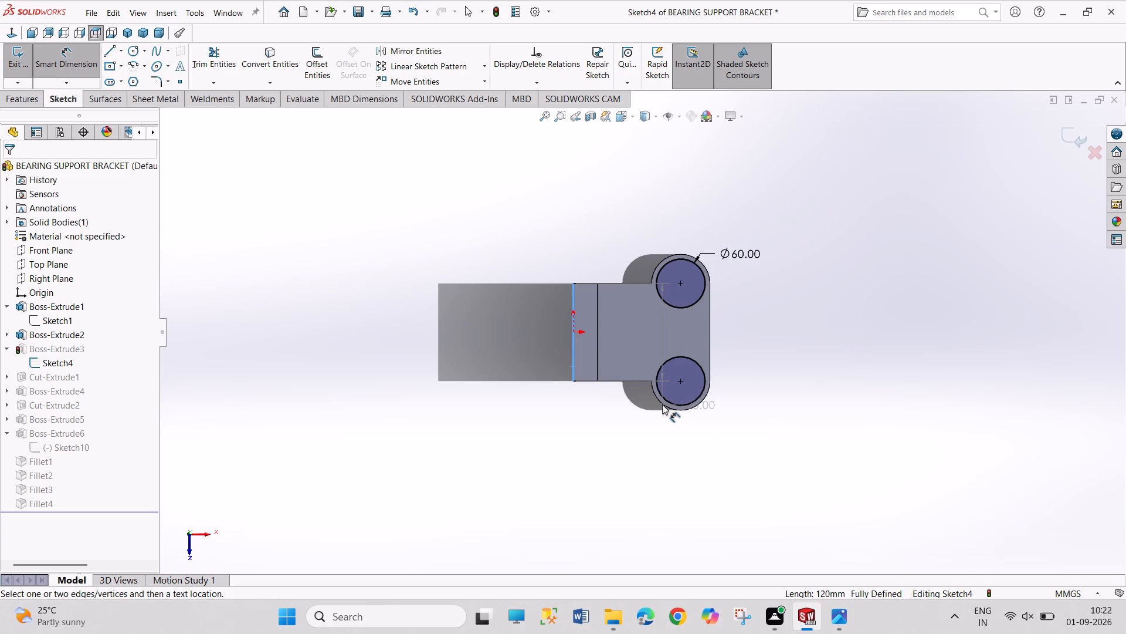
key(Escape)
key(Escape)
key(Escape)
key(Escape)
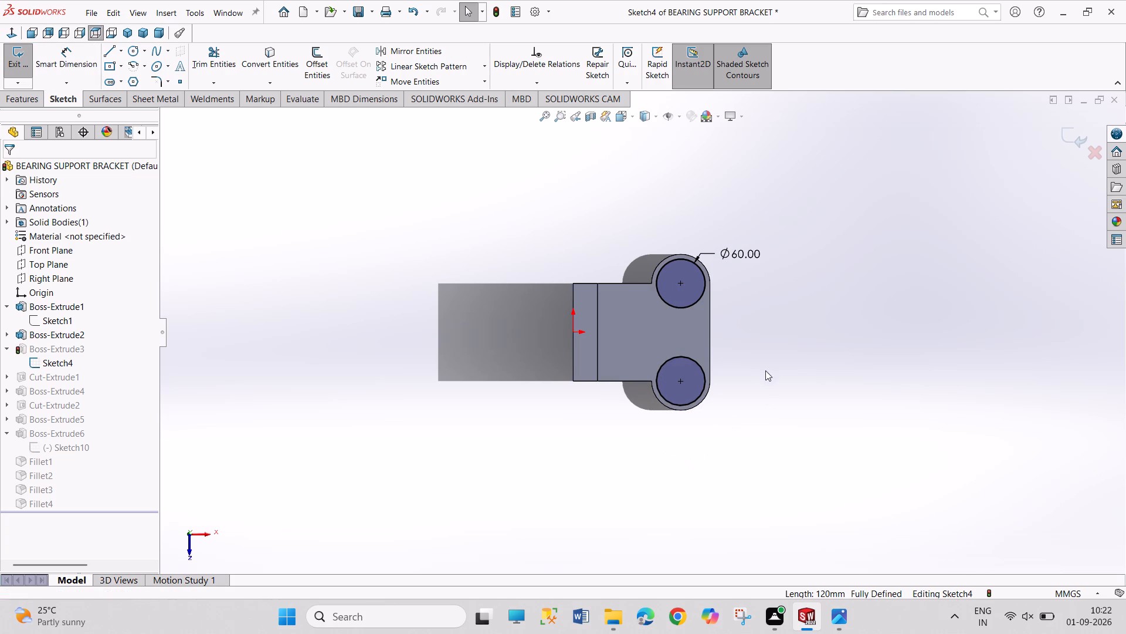
Apply a concentric relation between the lower pad circle and the outer rounded edge of the base flange.
click(697, 401)
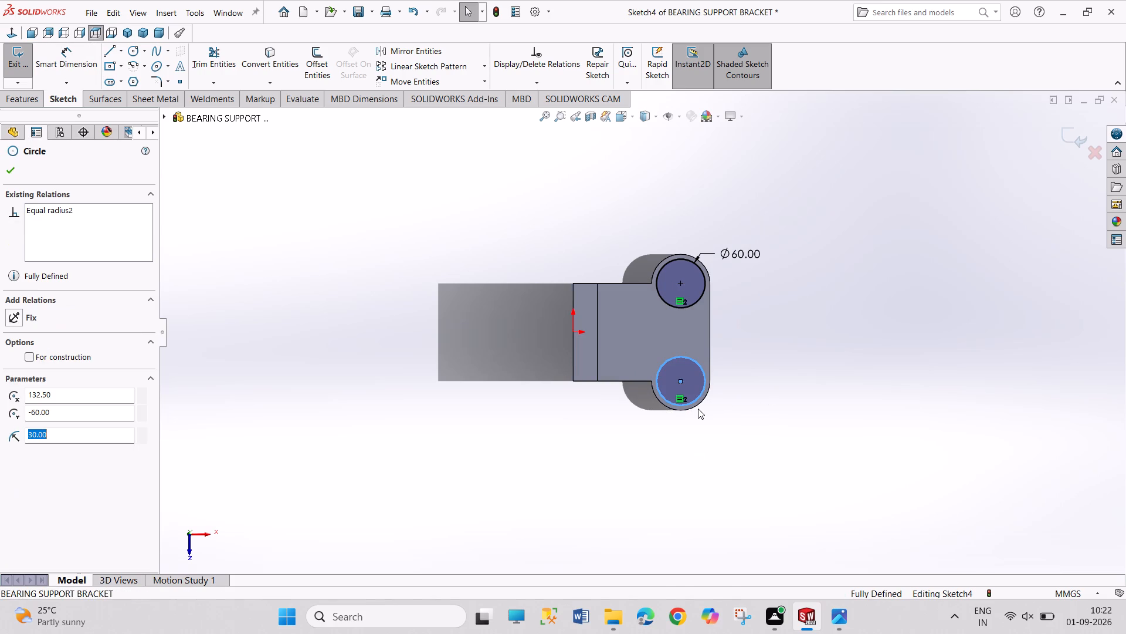
ctrl+click(698, 409)
click(732, 426)
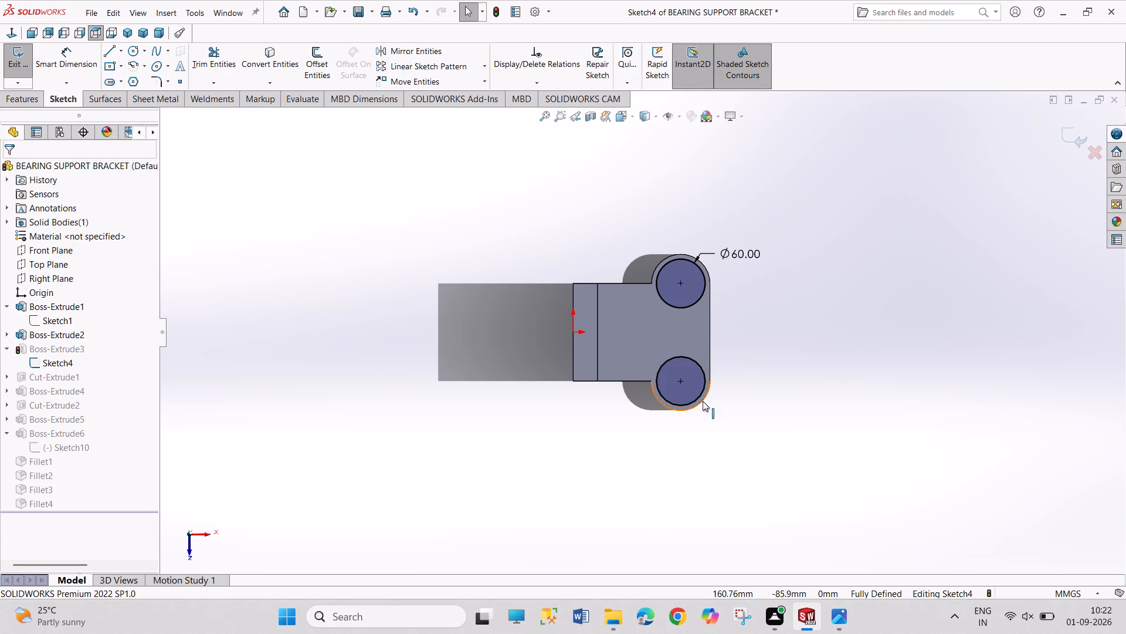
click(696, 397)
ctrl+click(697, 406)
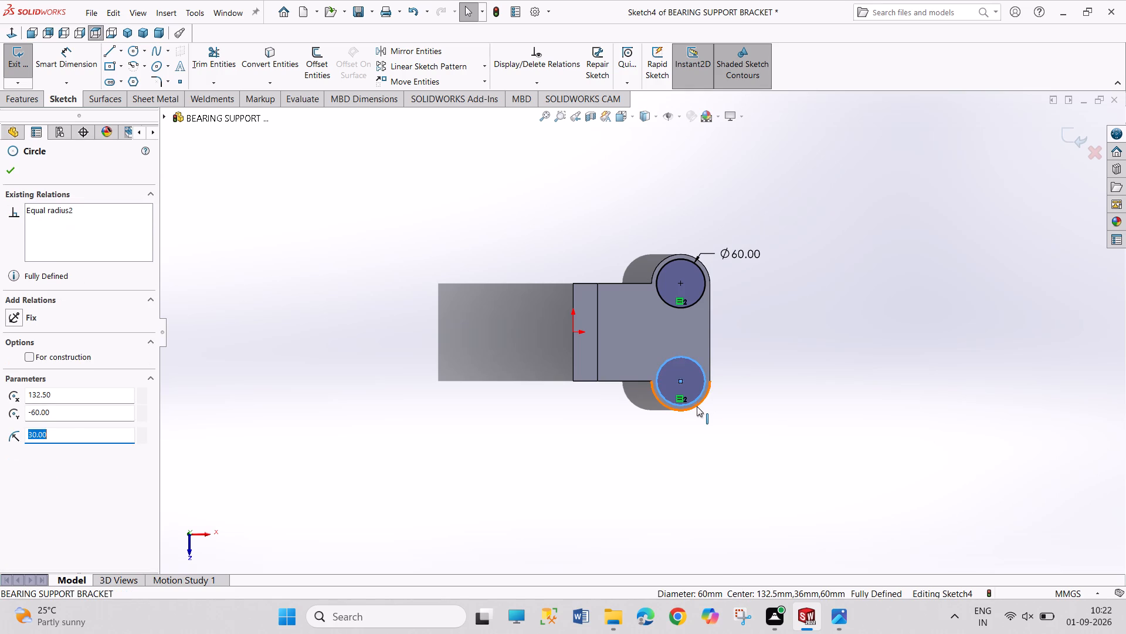
click(768, 355)
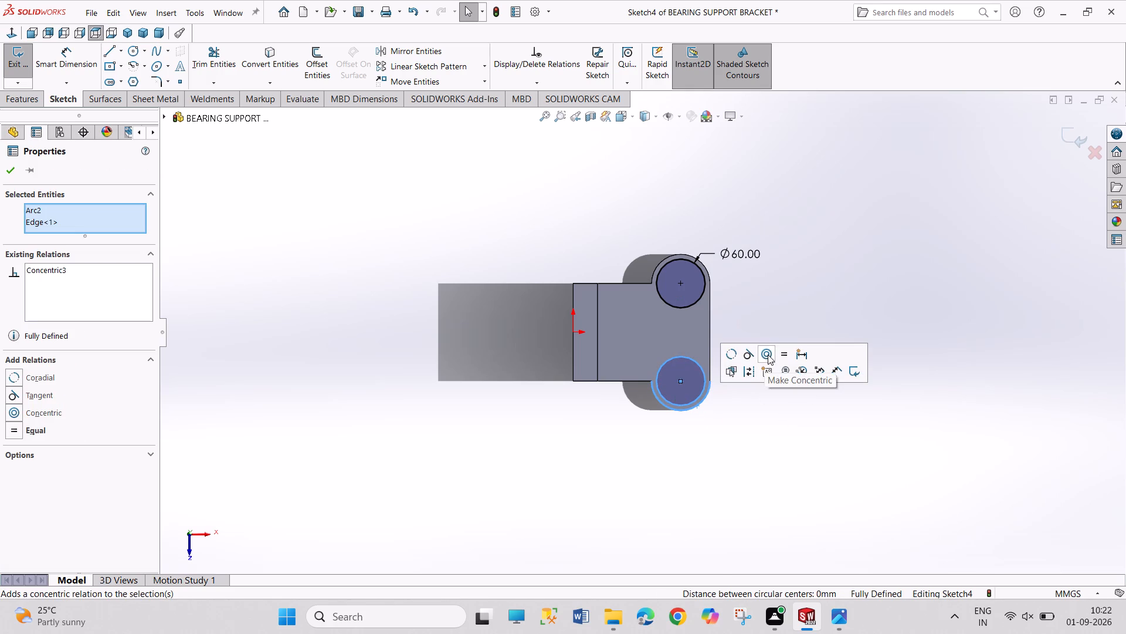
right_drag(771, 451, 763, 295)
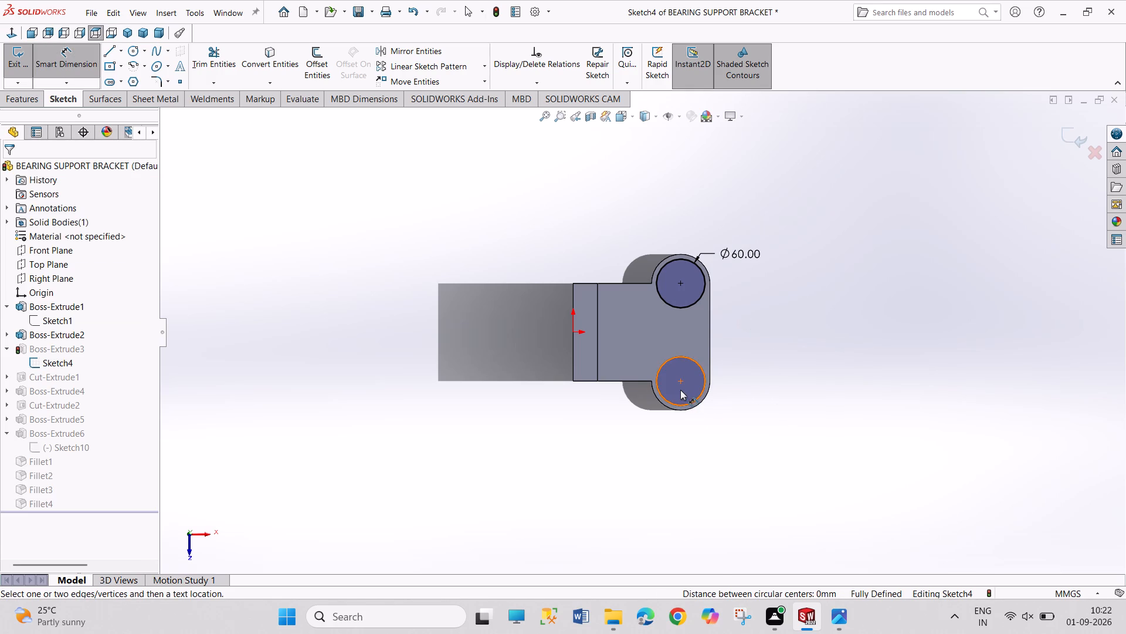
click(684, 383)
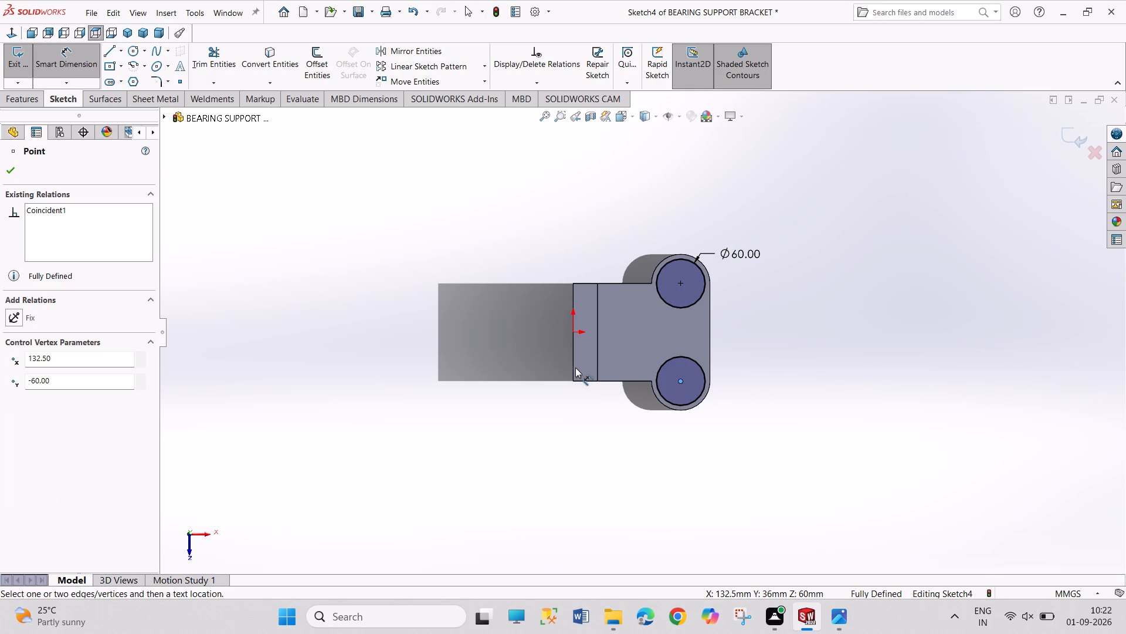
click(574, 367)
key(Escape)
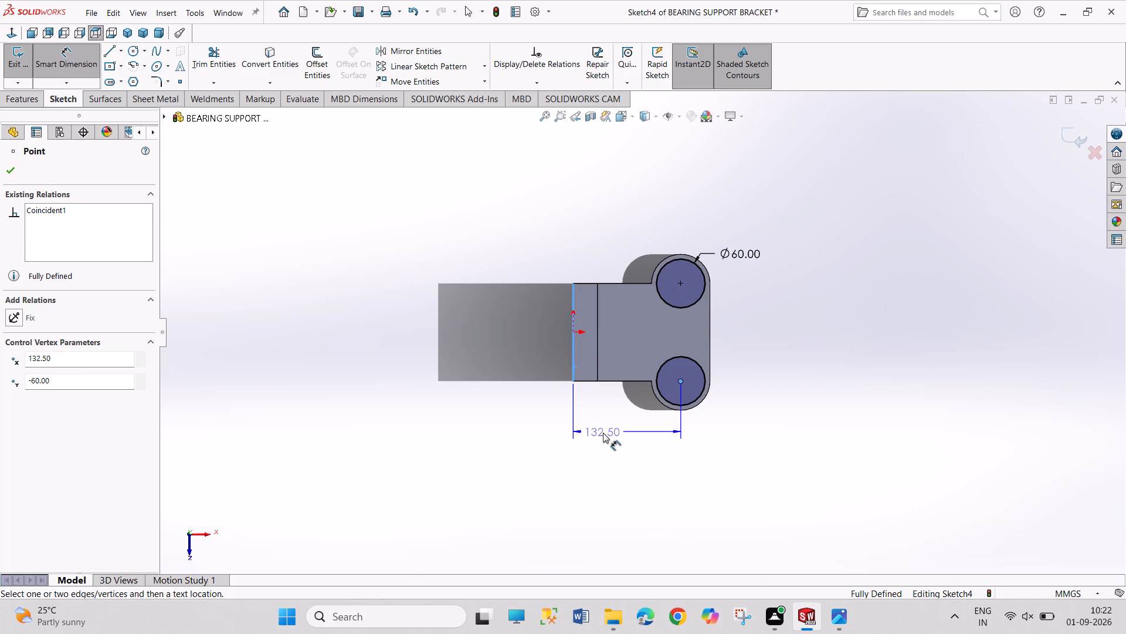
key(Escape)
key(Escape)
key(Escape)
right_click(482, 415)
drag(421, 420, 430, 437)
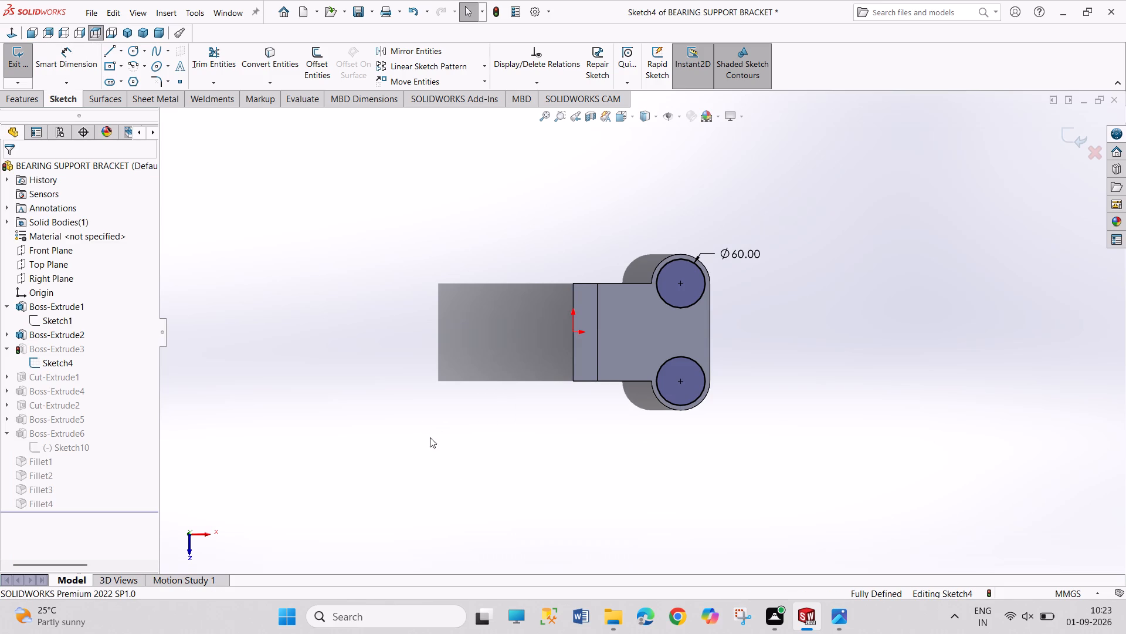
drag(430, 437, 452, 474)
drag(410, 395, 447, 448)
Exit the pad sketch and save the part in its isometric view.
click(16, 49)
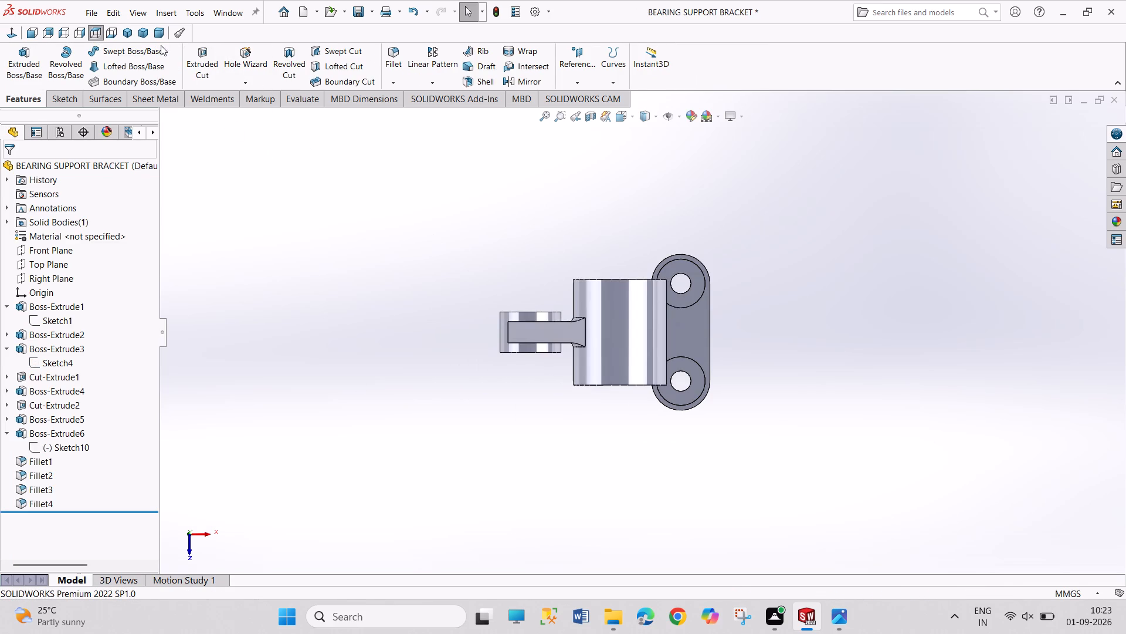
click(126, 33)
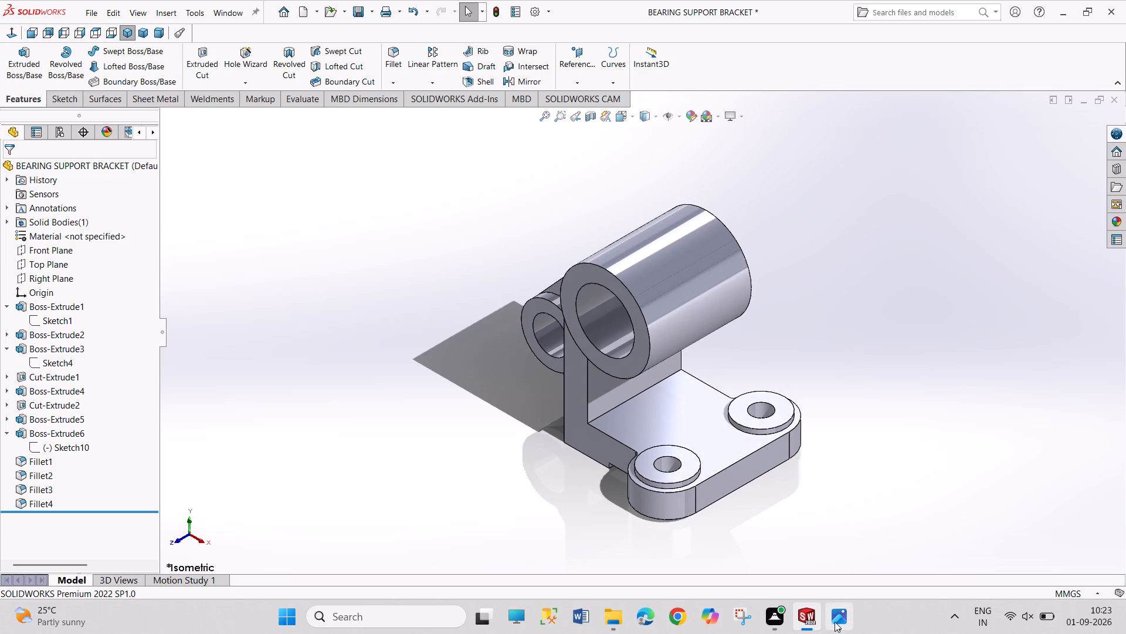
click(232, 16)
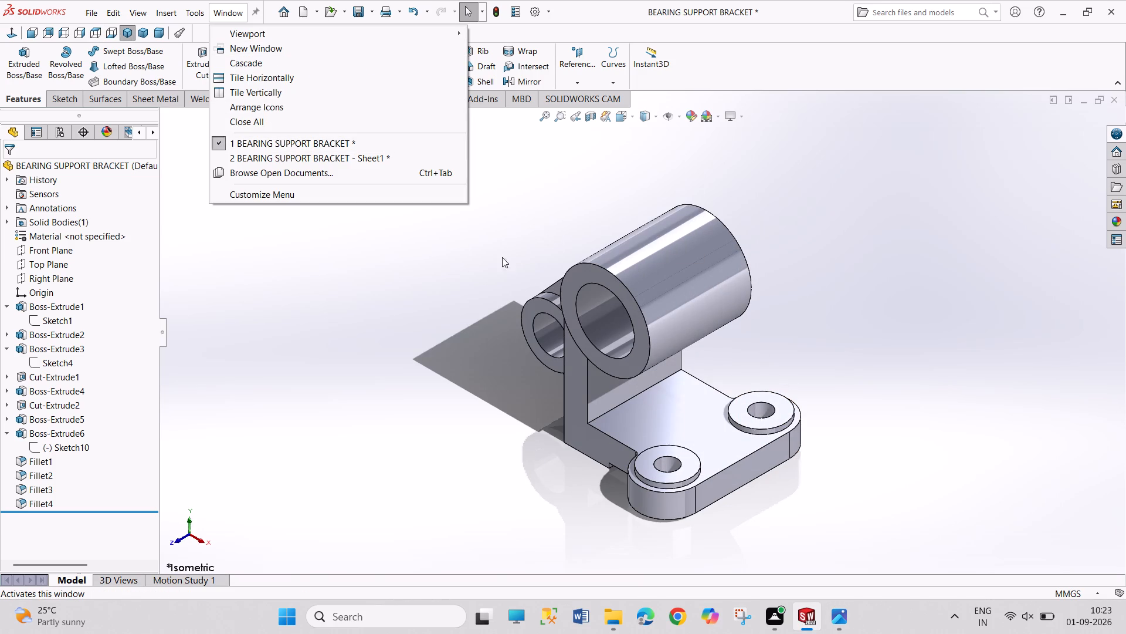
key(ctrl+s)
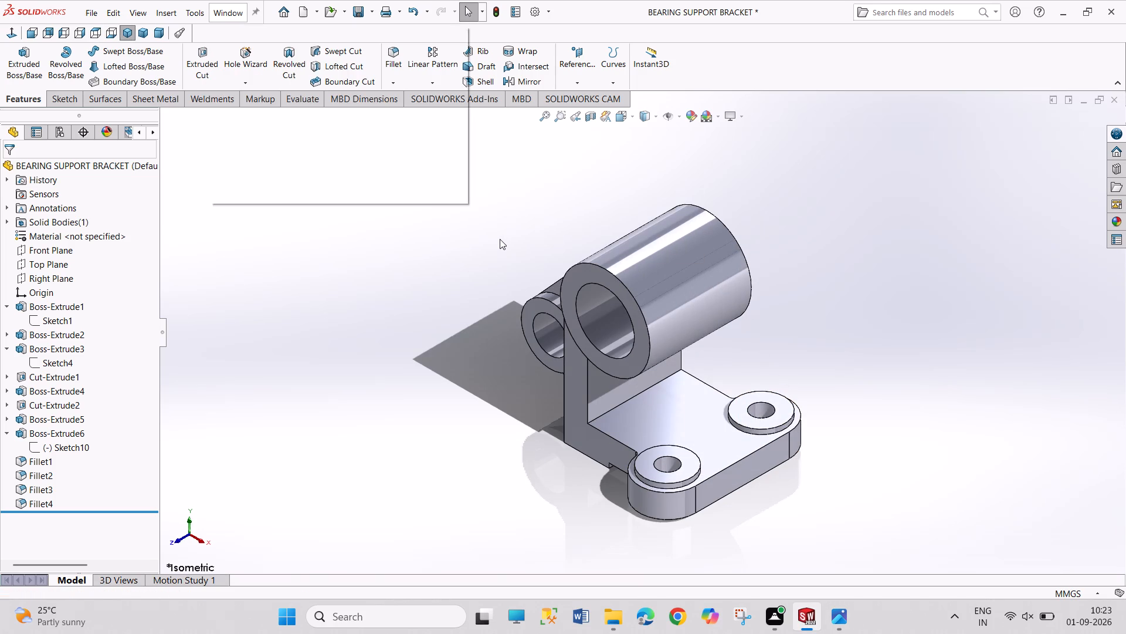
click(500, 239)
key(ctrl+s)
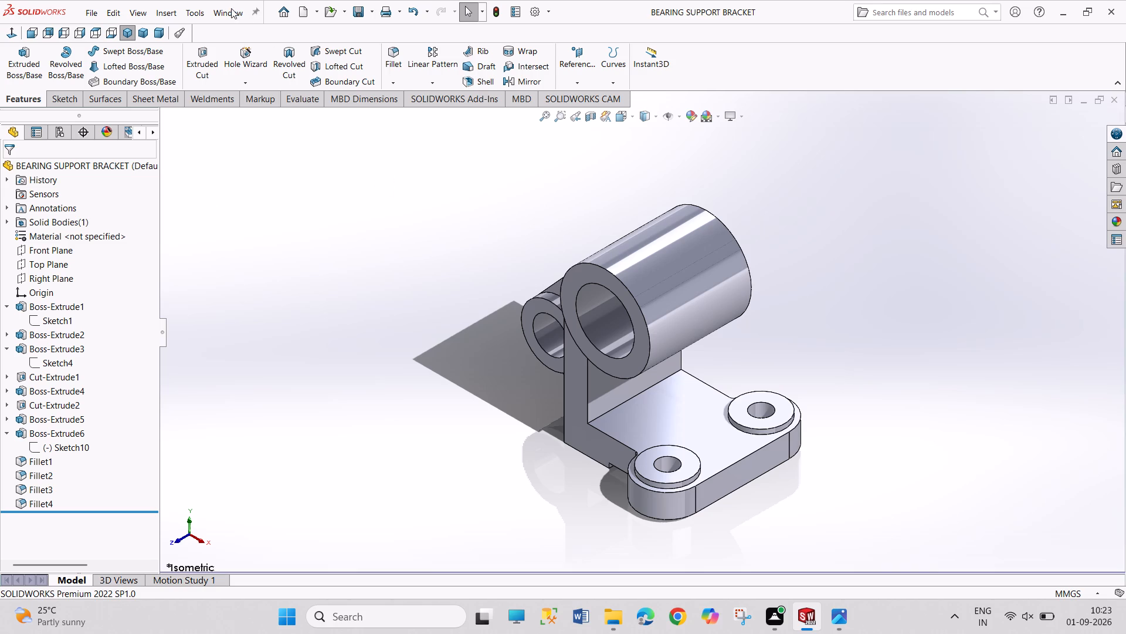
Switch to the bracket drawing and dimension the horizontal distance from the upright's outer edge to the upper base hole's centre in the plan view.
click(230, 11)
click(280, 152)
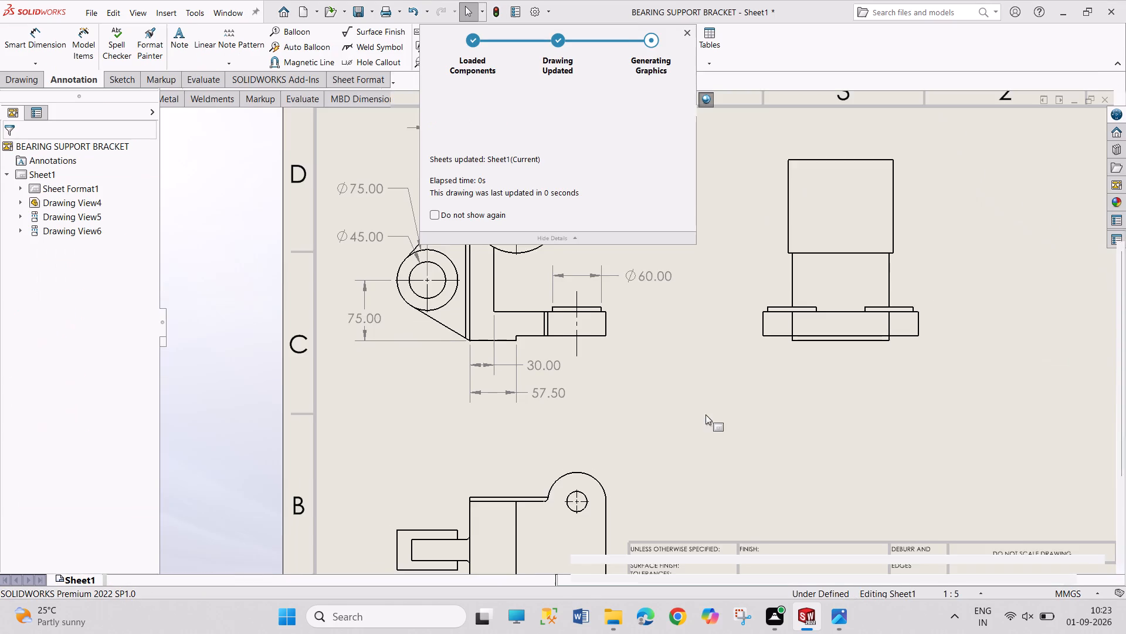
scroll(663, 475, up, 5)
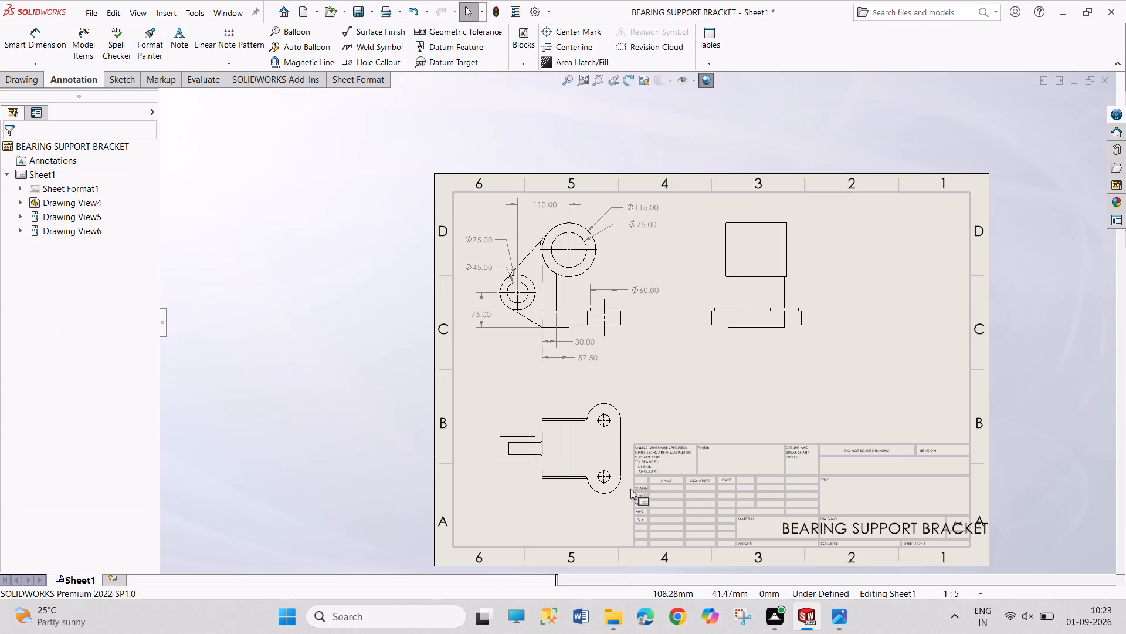
scroll(627, 461, down, 1)
scroll(653, 421, down, 1)
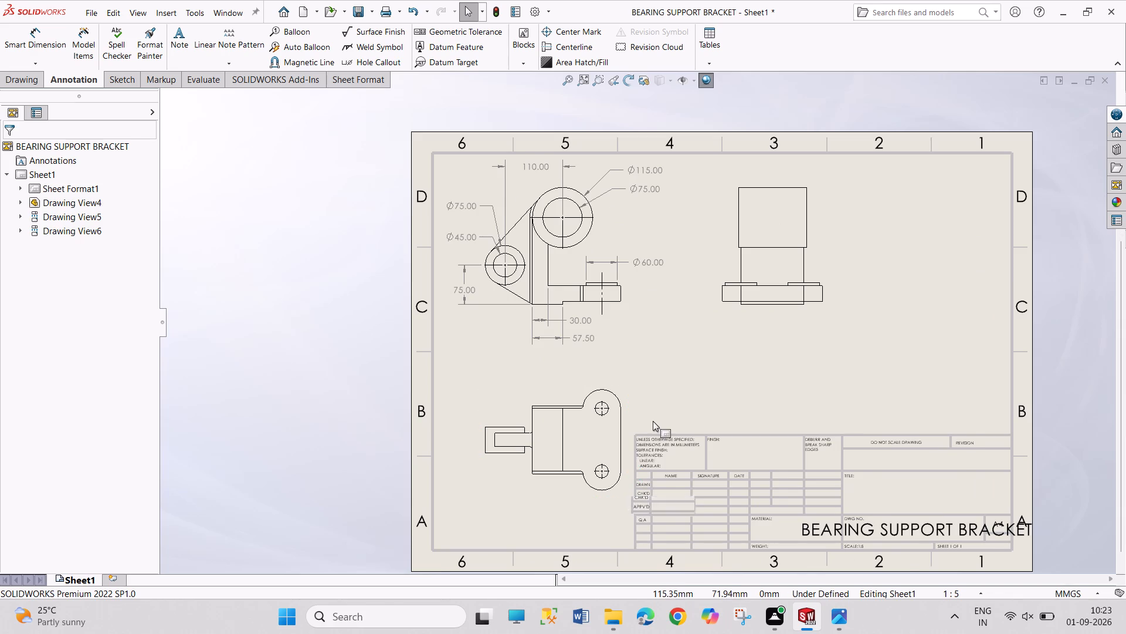
right_drag(679, 411, 660, 297)
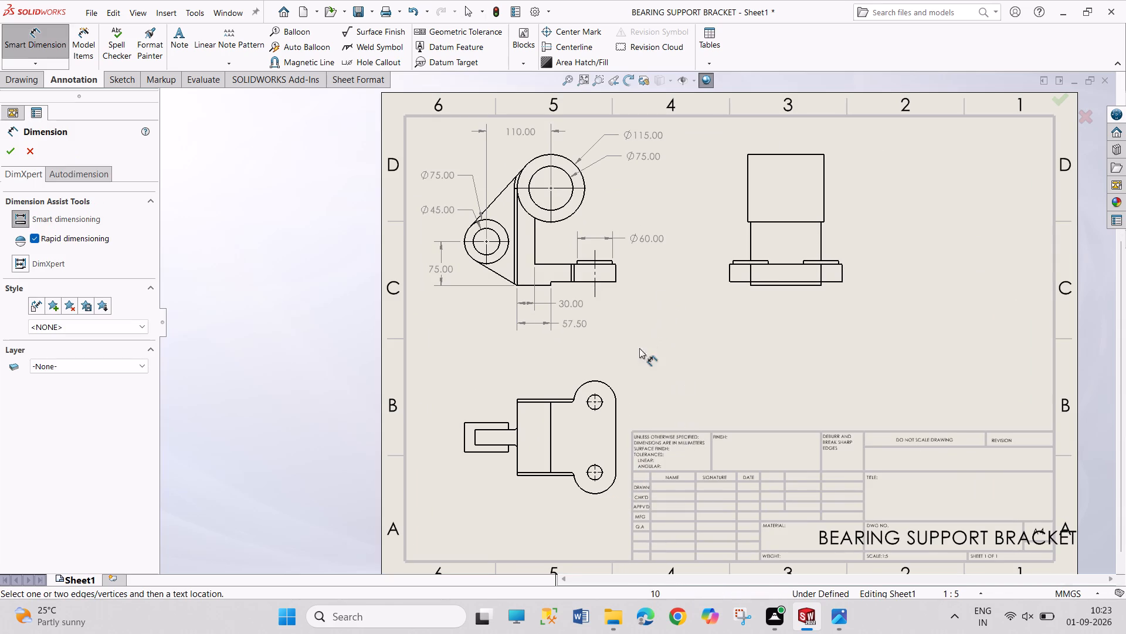
click(596, 406)
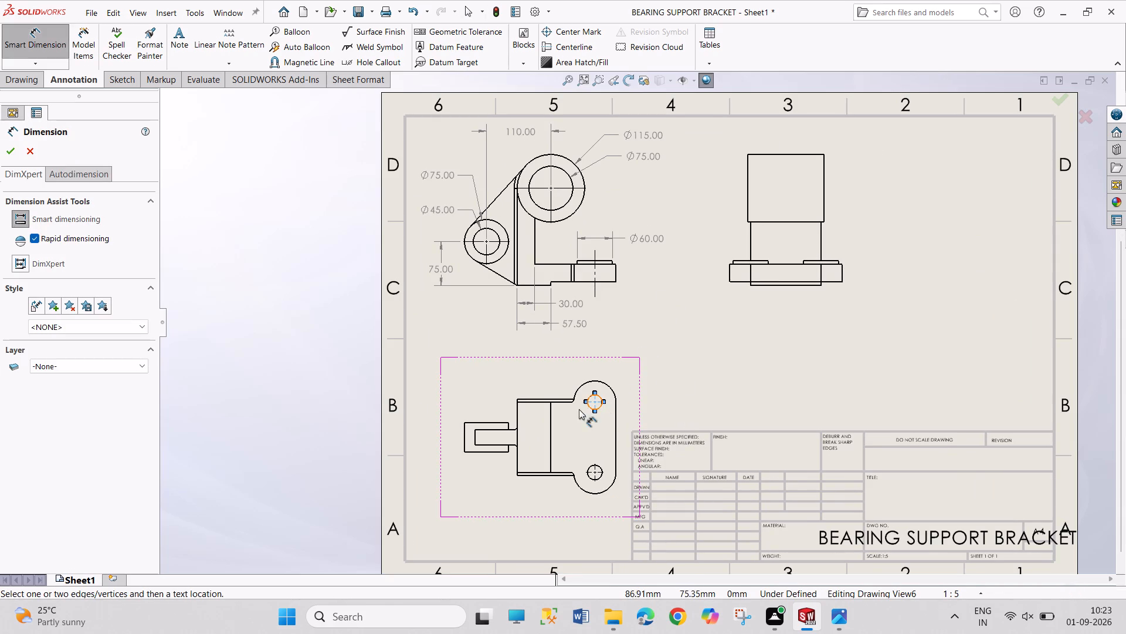
click(515, 416)
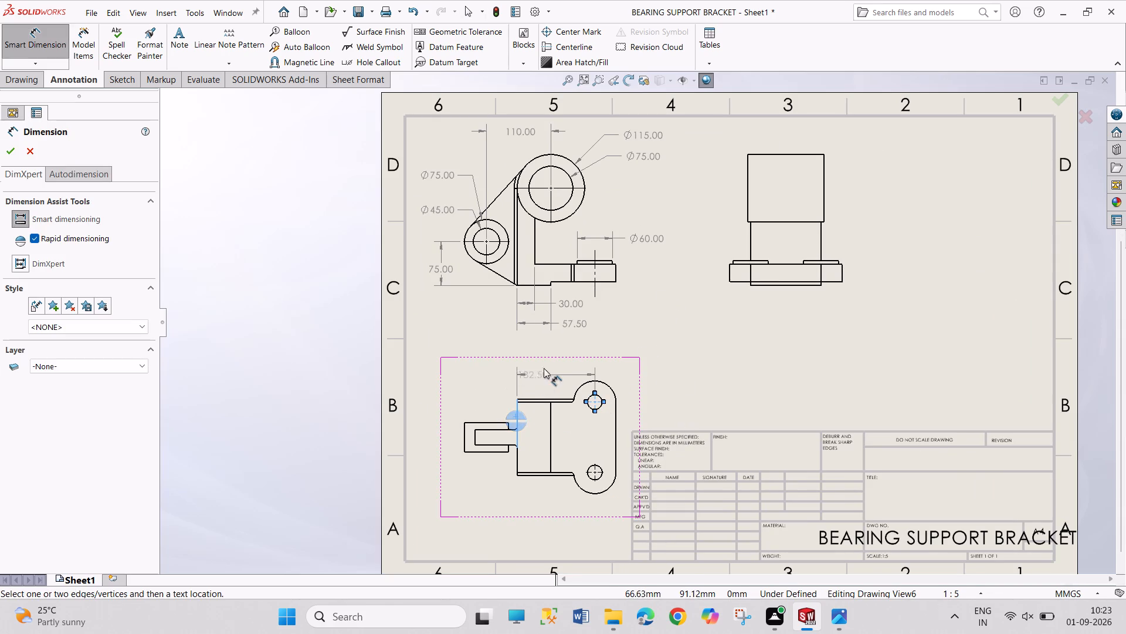
click(564, 360)
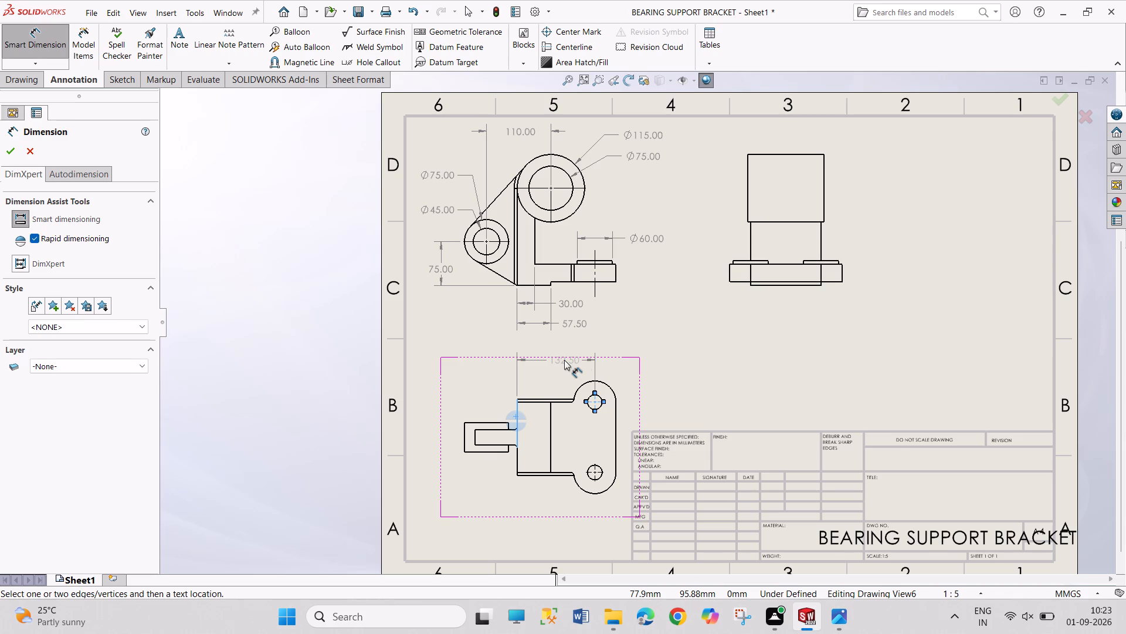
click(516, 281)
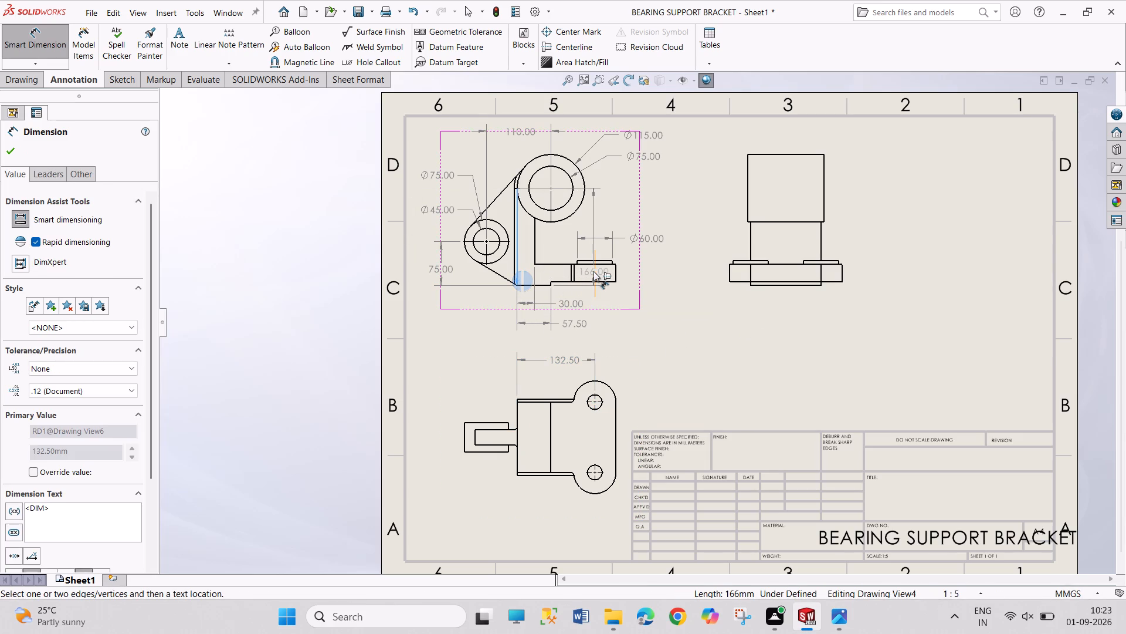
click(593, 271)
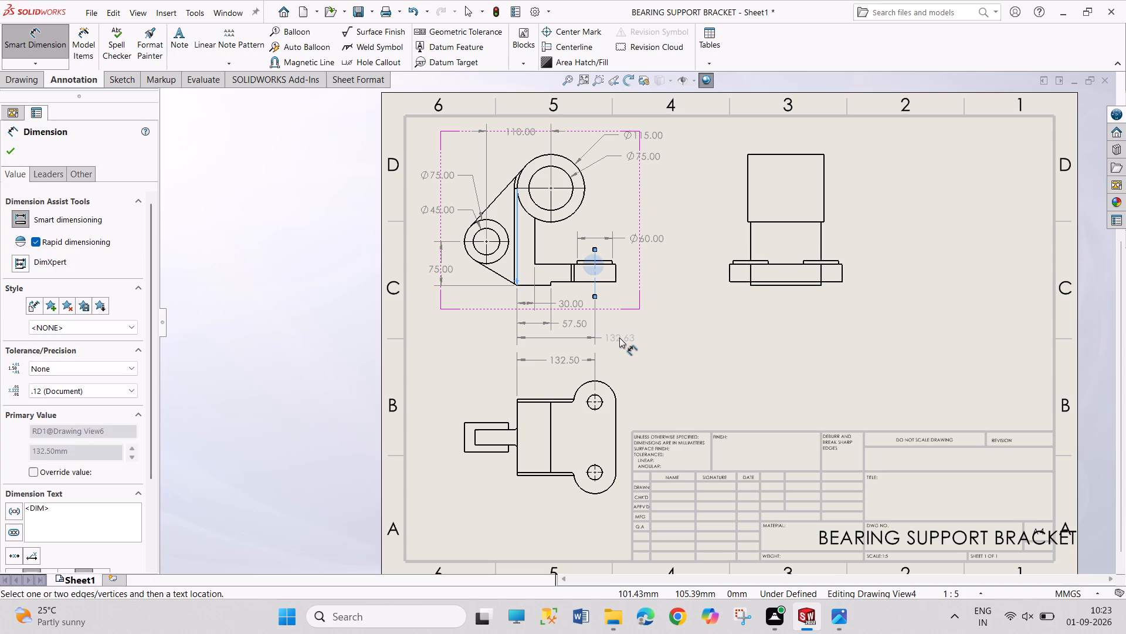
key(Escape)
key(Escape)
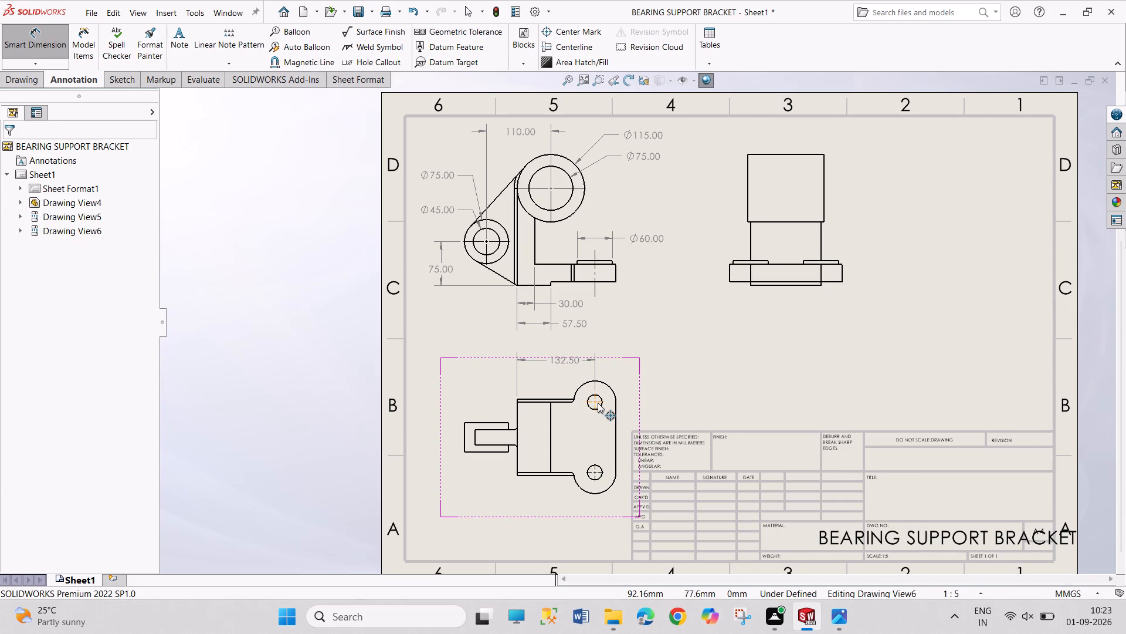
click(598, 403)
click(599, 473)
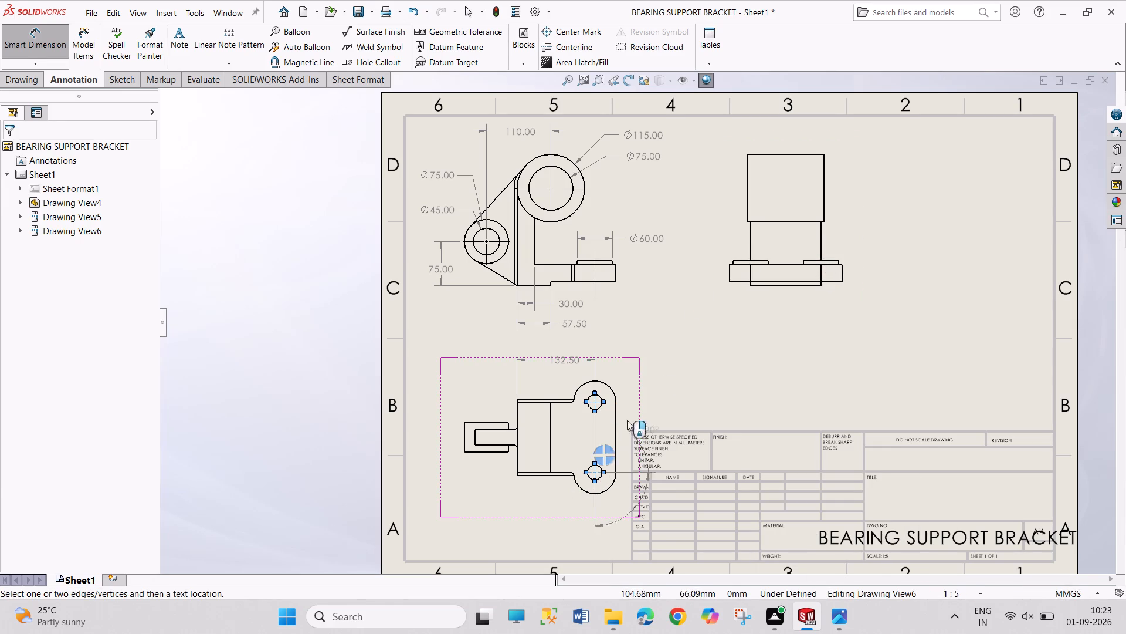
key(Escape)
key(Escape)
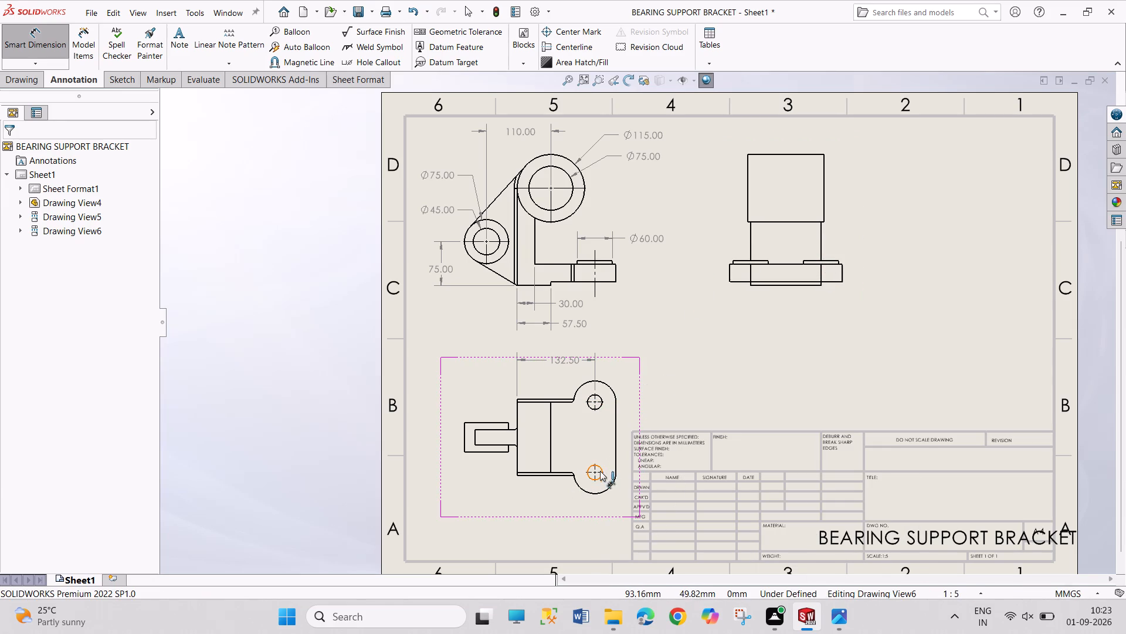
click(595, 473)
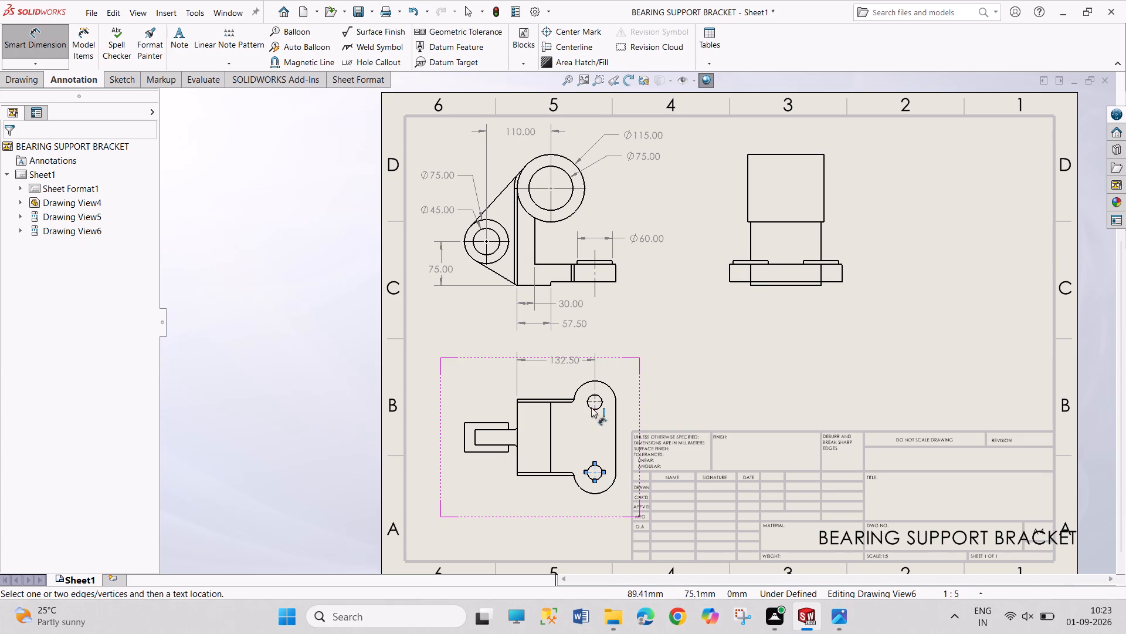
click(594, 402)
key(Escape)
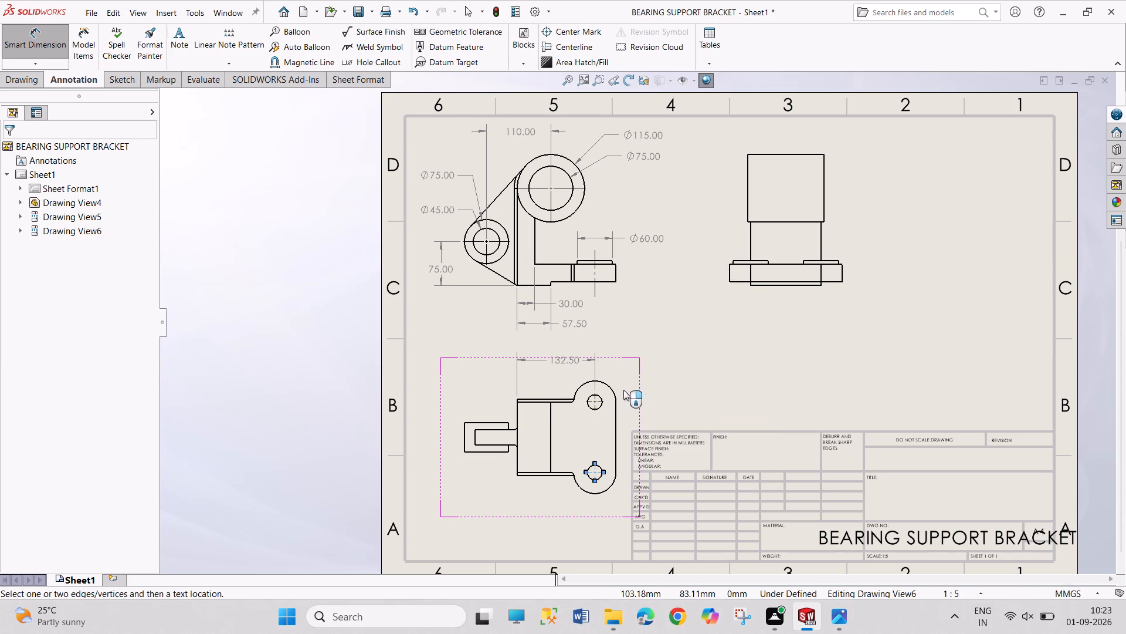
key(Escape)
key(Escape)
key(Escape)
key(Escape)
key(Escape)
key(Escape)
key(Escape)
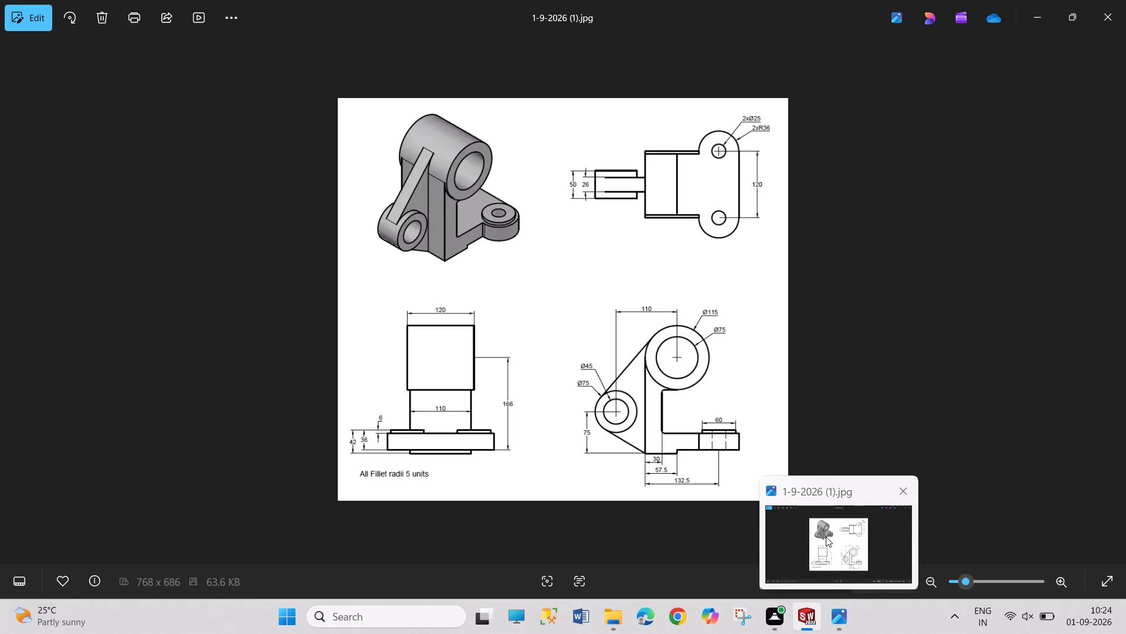
Add the note "ALL FILLET RADIYS 5 mm" just above the title block.
click(174, 47)
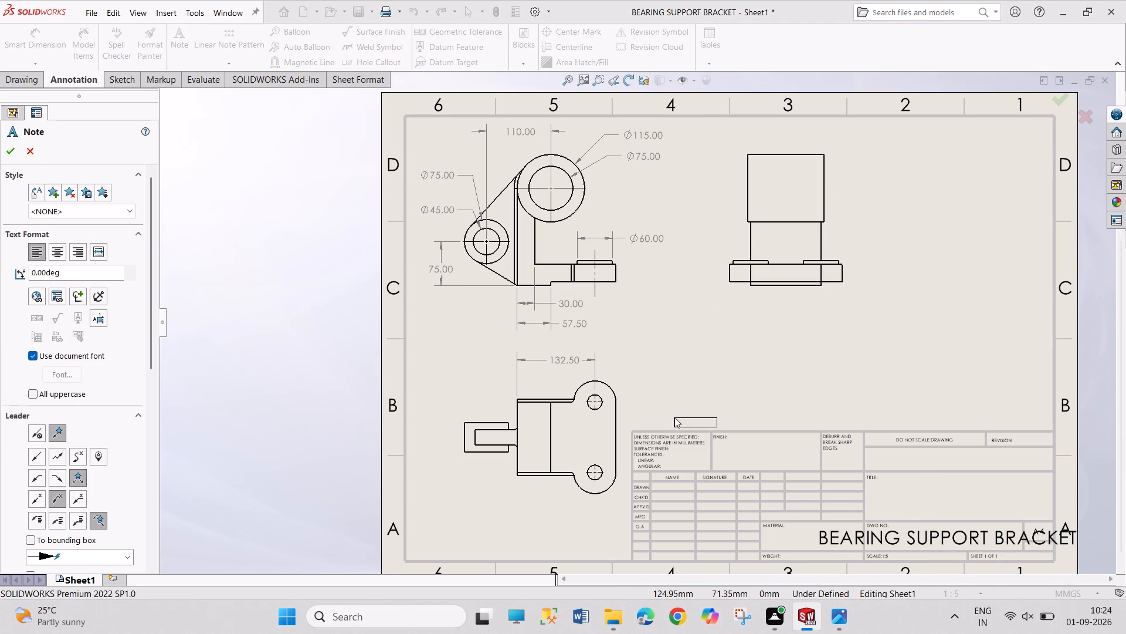
click(674, 417)
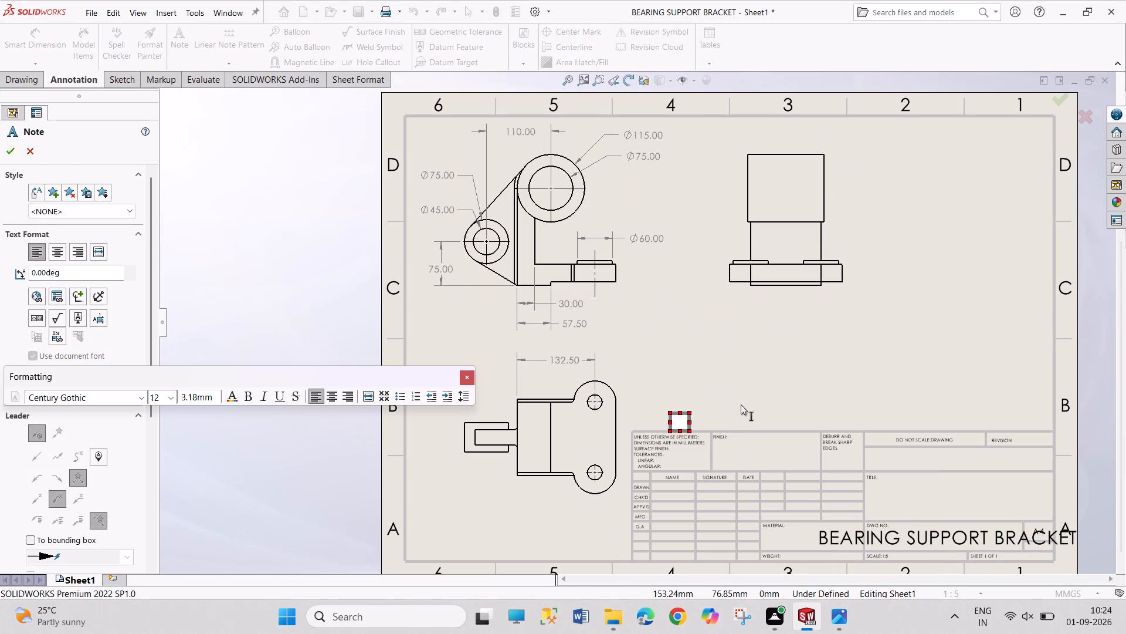
text(ALL FILL)
text(ET RADIYS)
key(space)
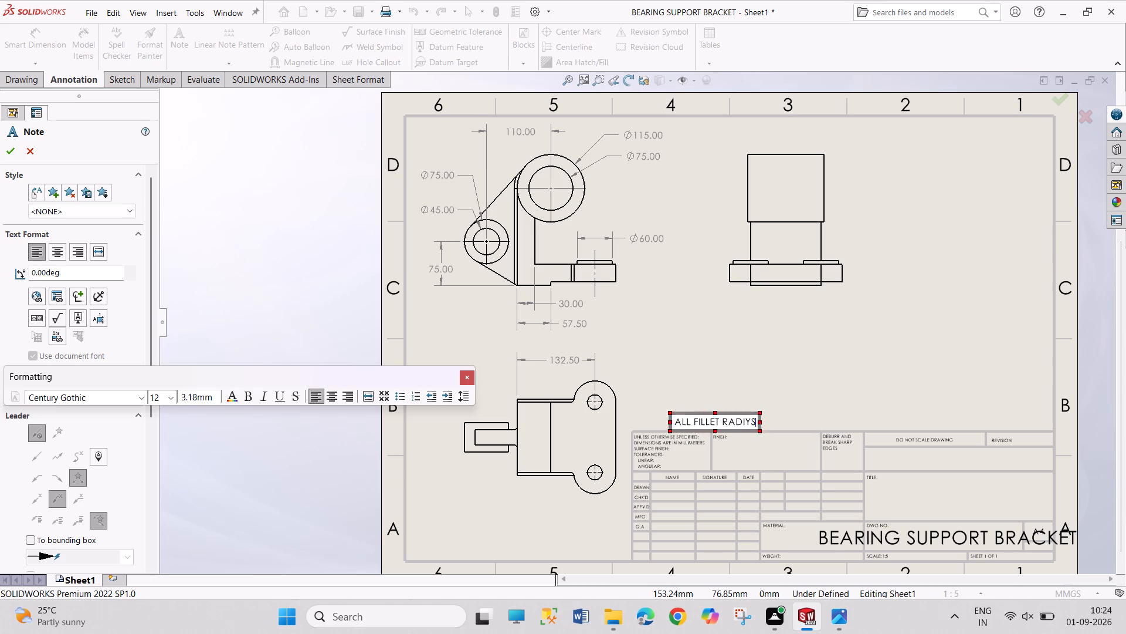
text(5)
key(space)
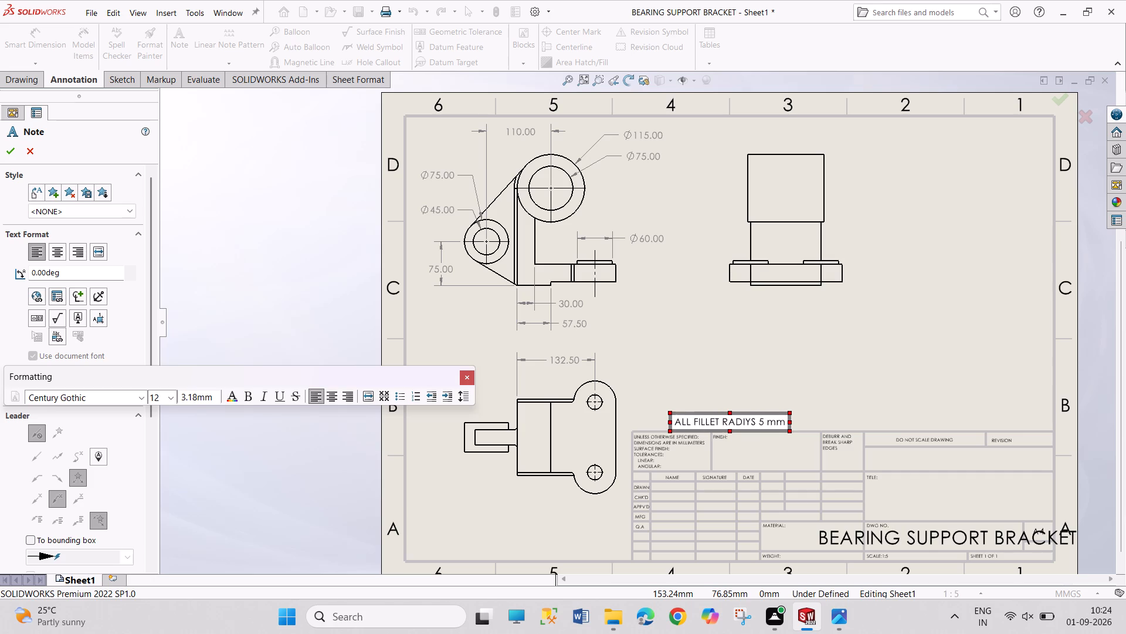
click(880, 313)
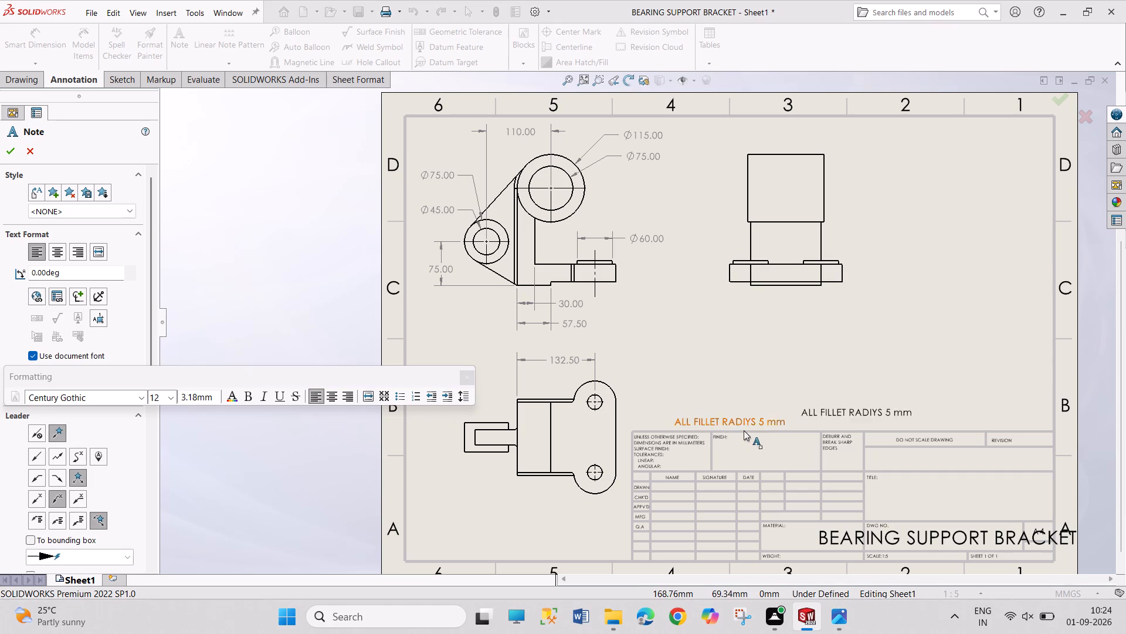
key(Escape)
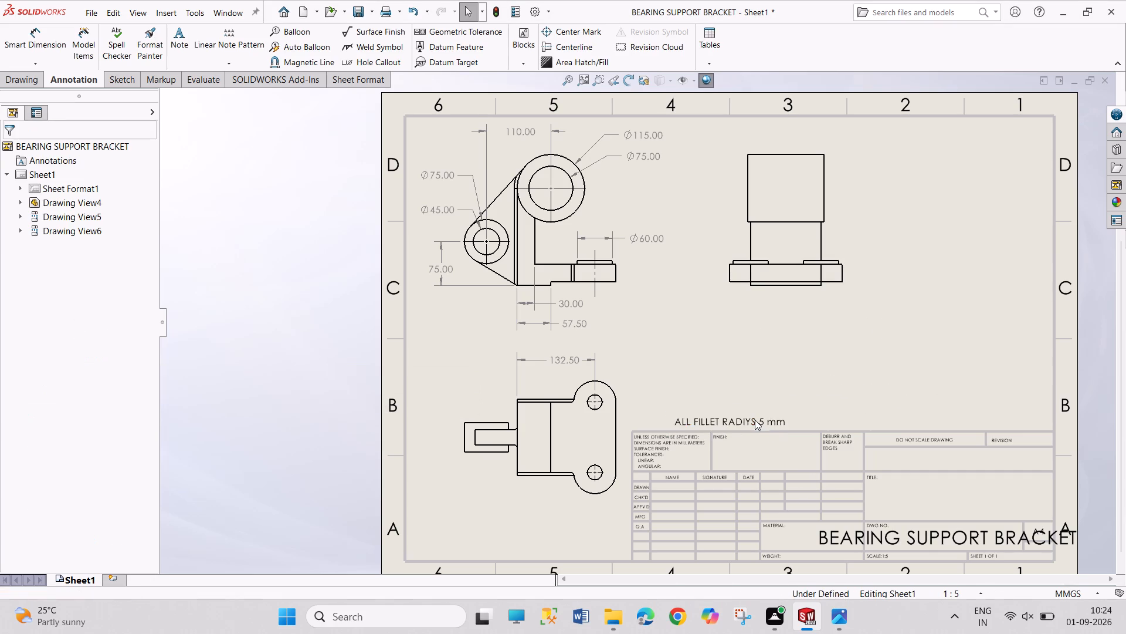
Correct the fillet note's text to "ALL FILLET RADII 5 mm".
double_click(754, 422)
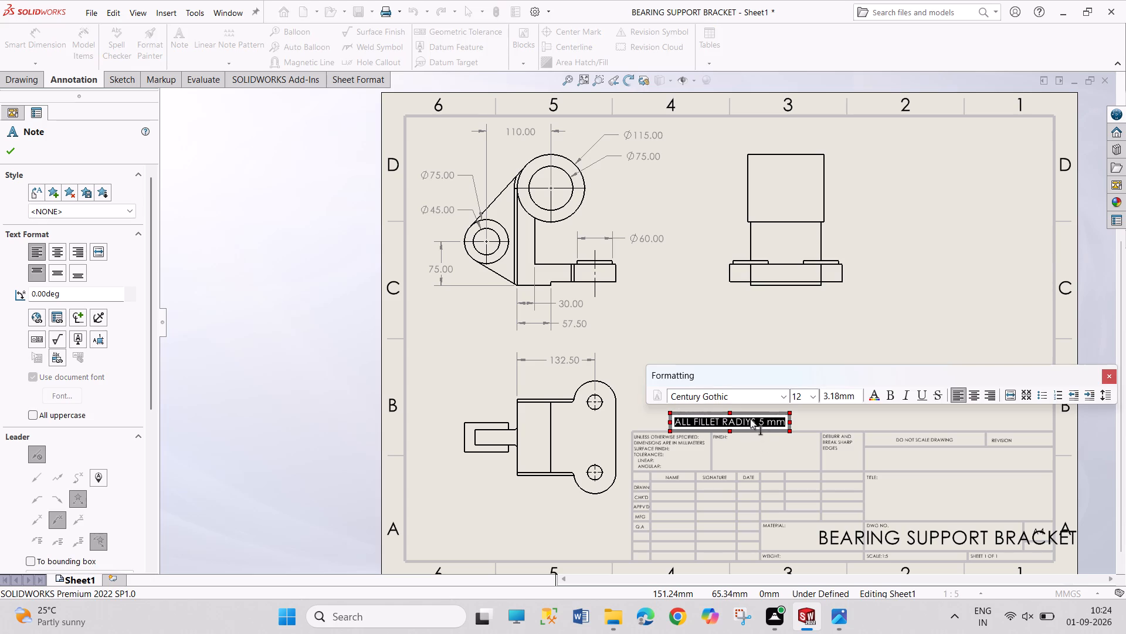
click(754, 419)
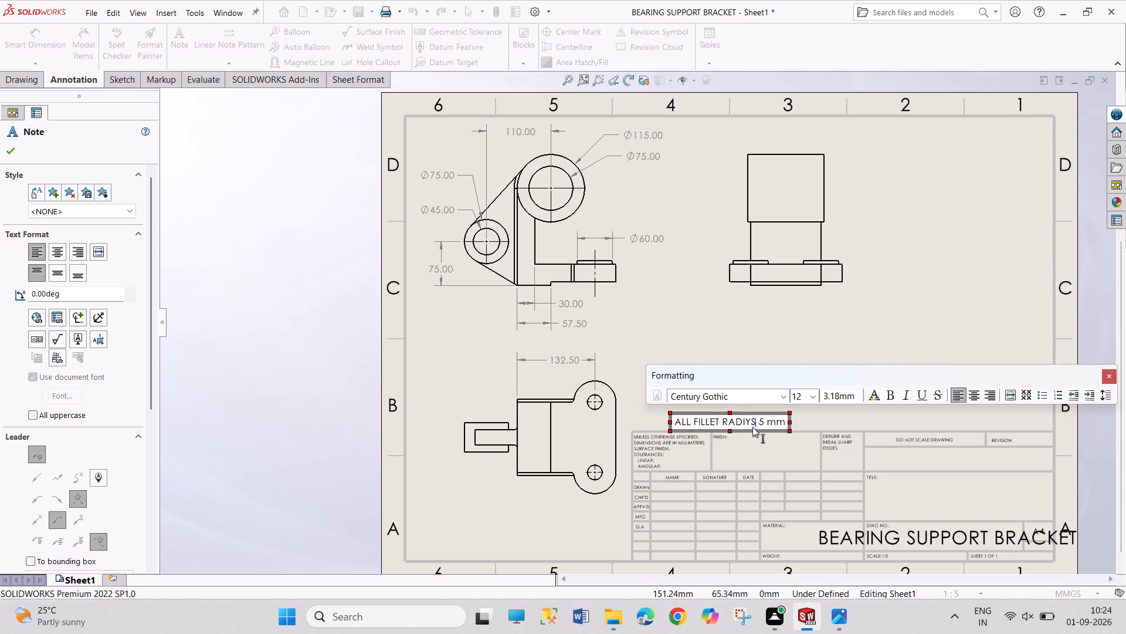
key(BackSpace)
key(BackSpace)
key(i)
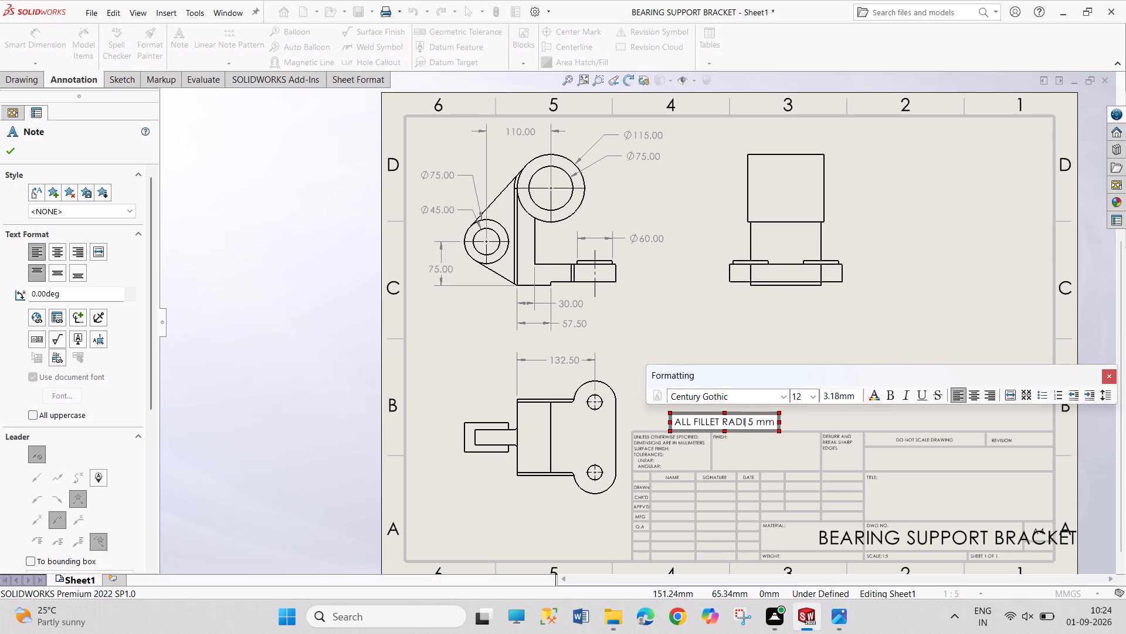
key(BackSpace)
key(i)
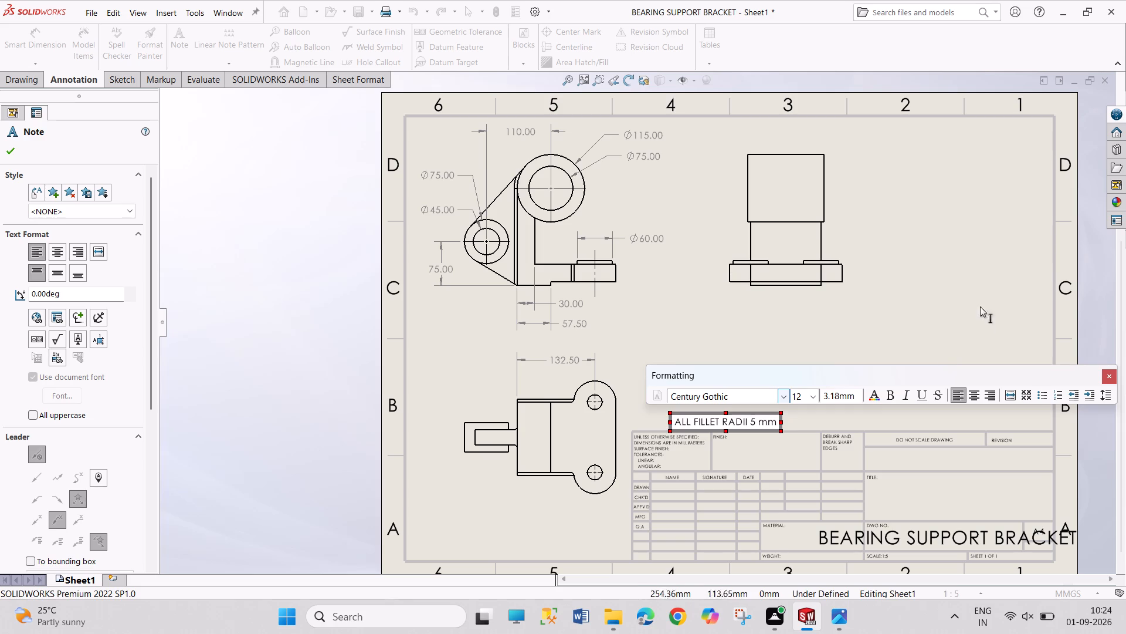
click(982, 292)
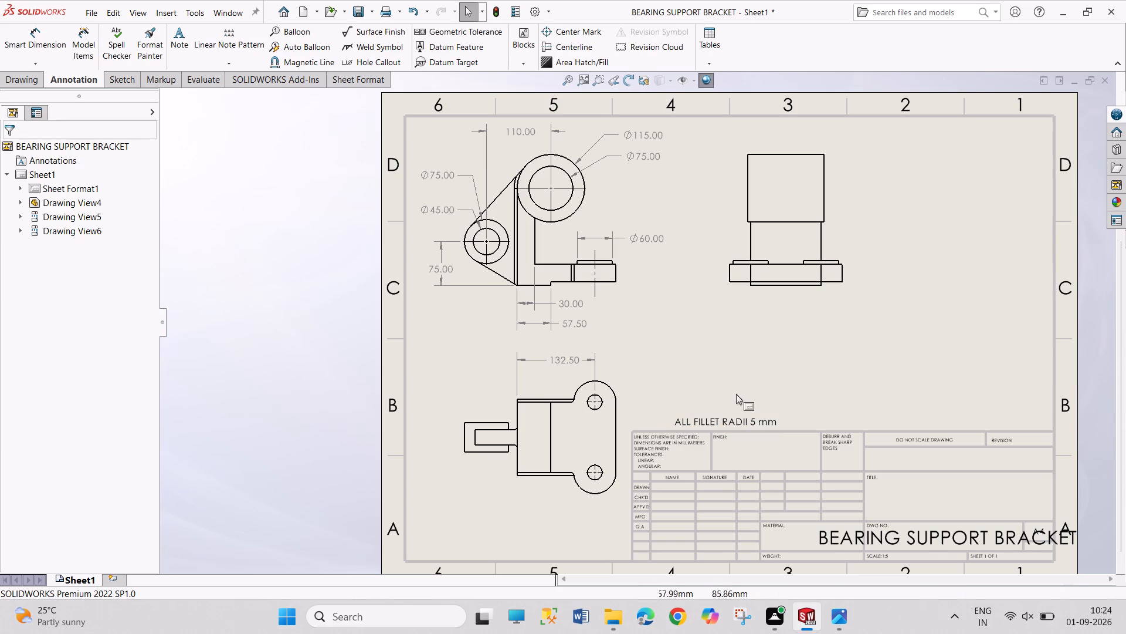
Dimension the vertical centre distance between the base's two rounded ends in the plan view.
click(16, 43)
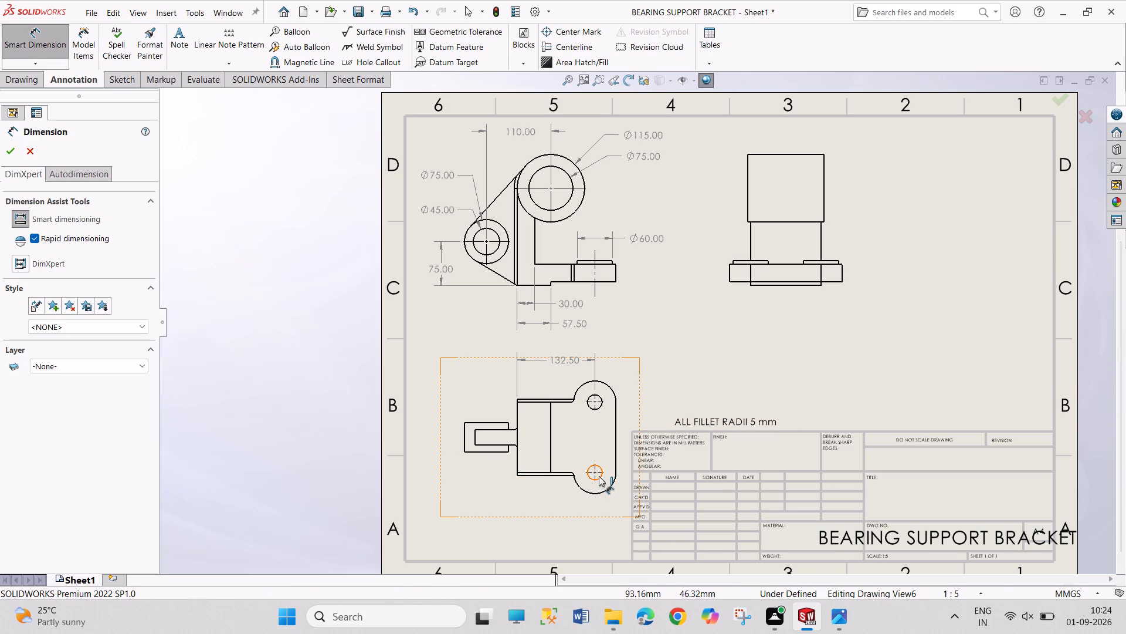
click(602, 491)
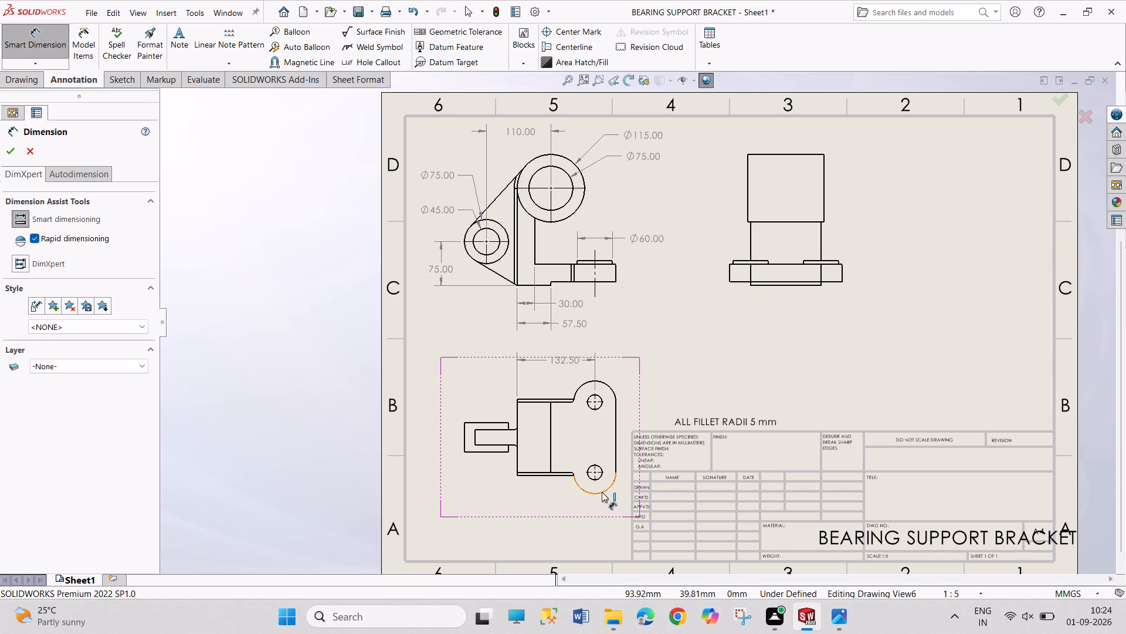
click(601, 383)
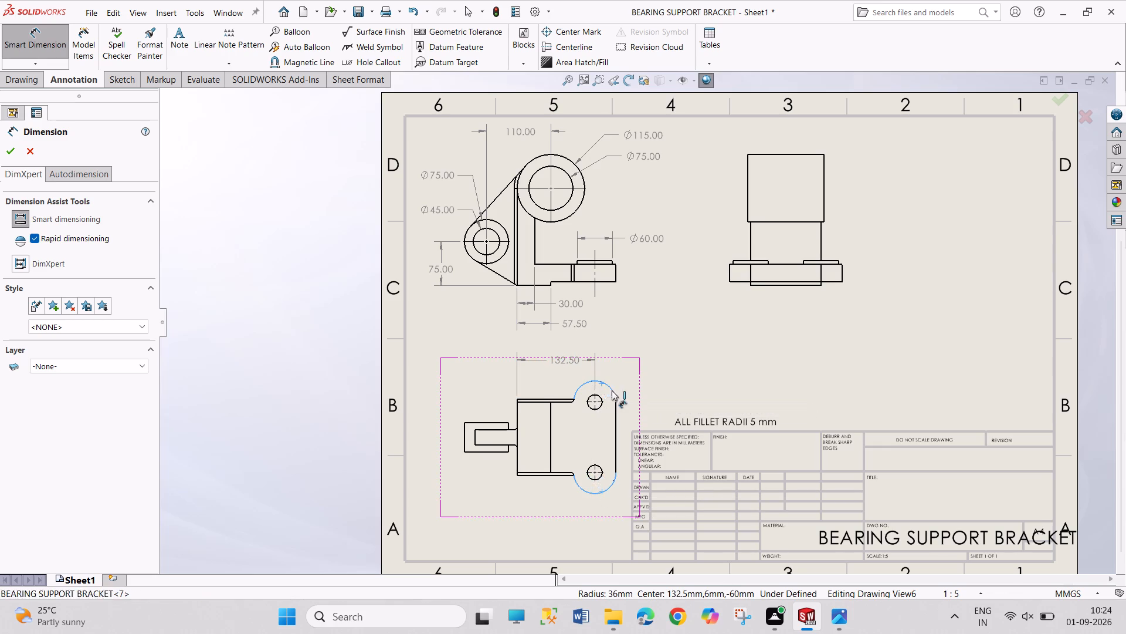
click(626, 365)
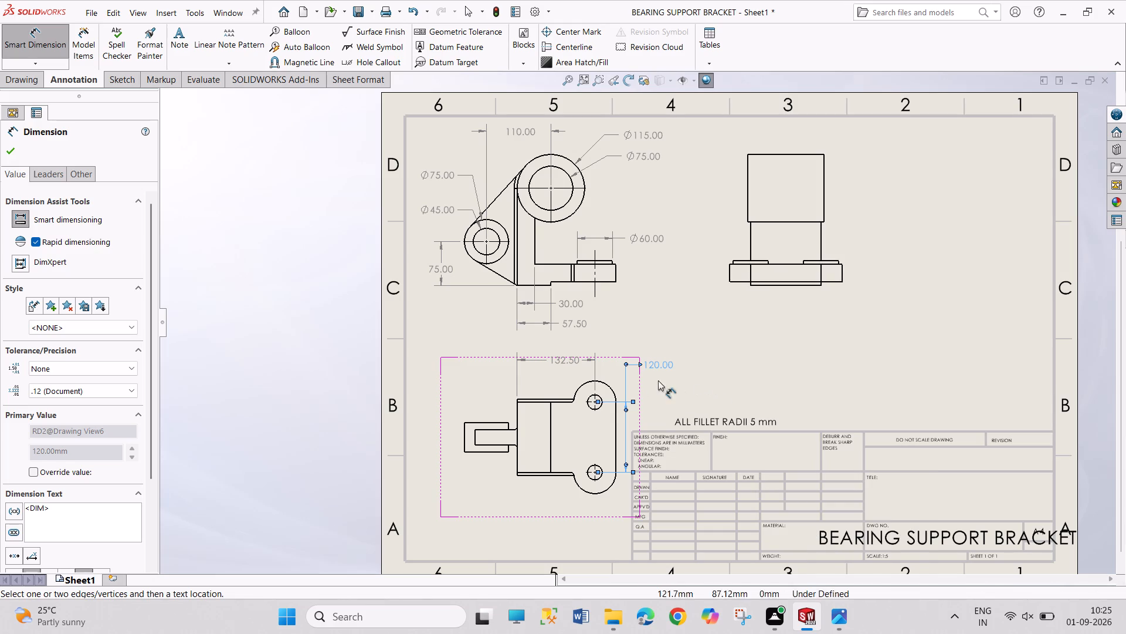
Dimension the upper base hole's diameter and the radius of the rounded end around it in the plan view.
click(599, 396)
click(657, 315)
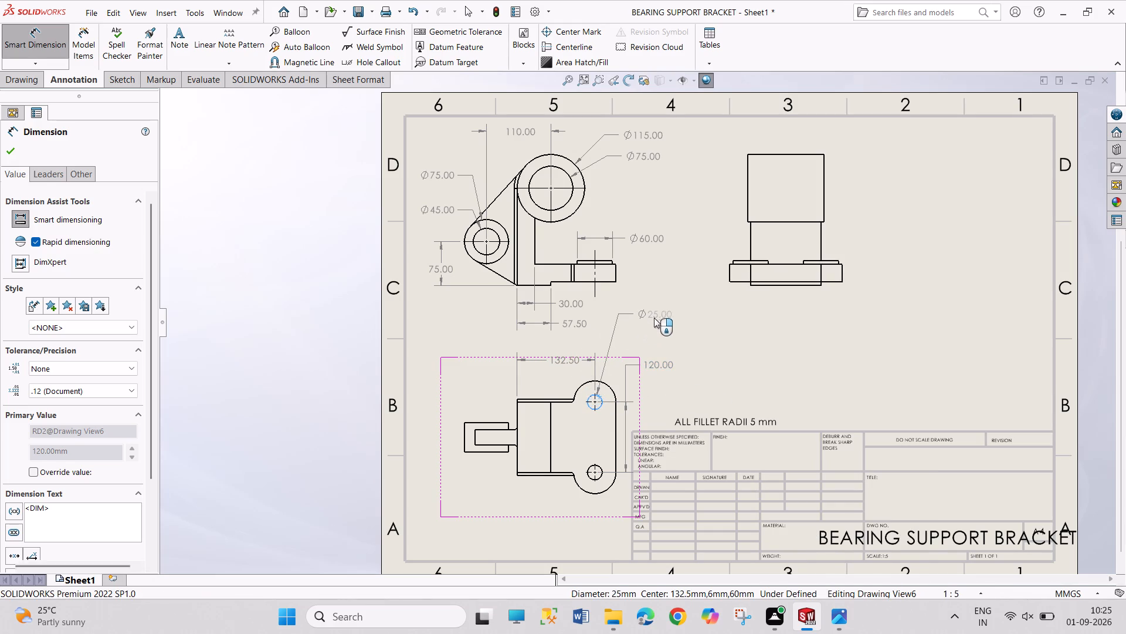
click(607, 386)
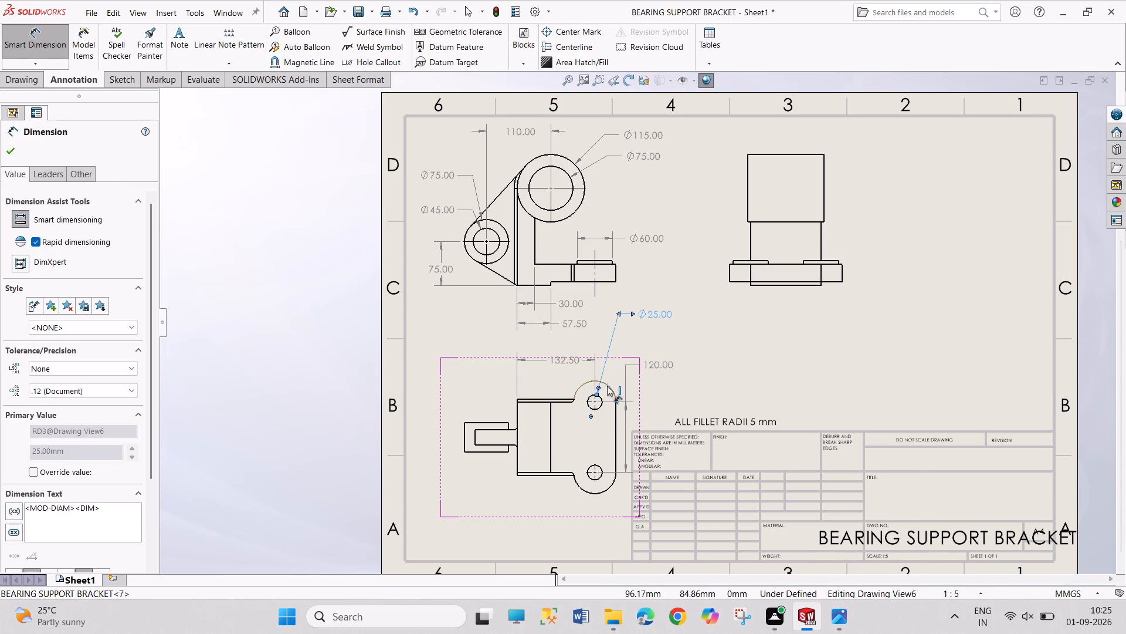
click(667, 333)
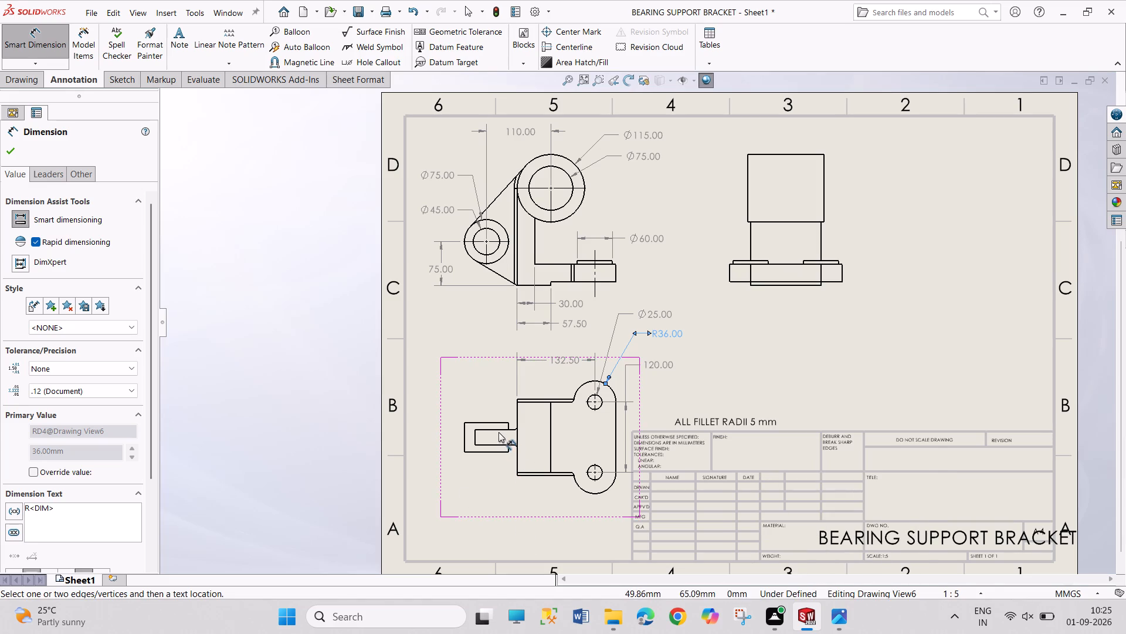
Dimension the rib's width and the small boss's overall width at the outer end of the plan view.
click(476, 439)
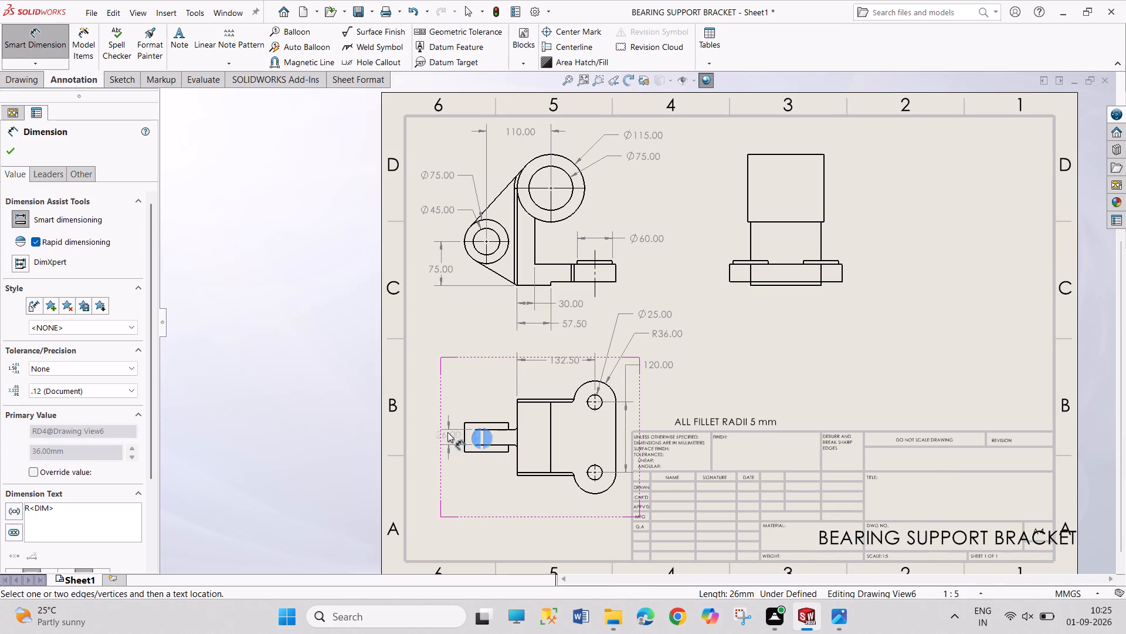
click(447, 437)
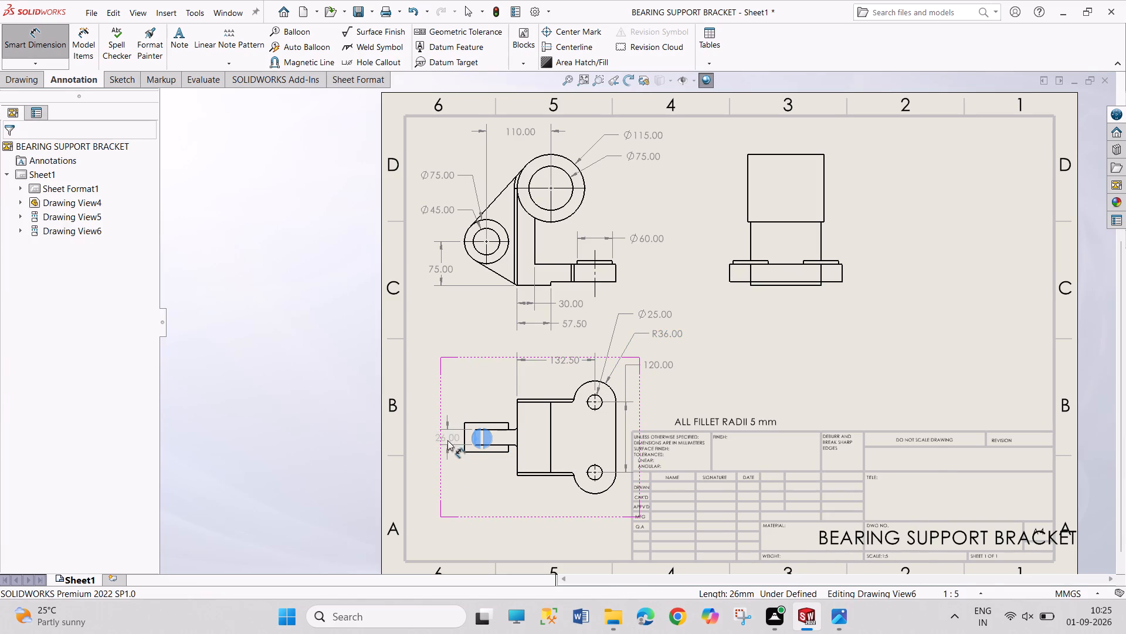
click(463, 440)
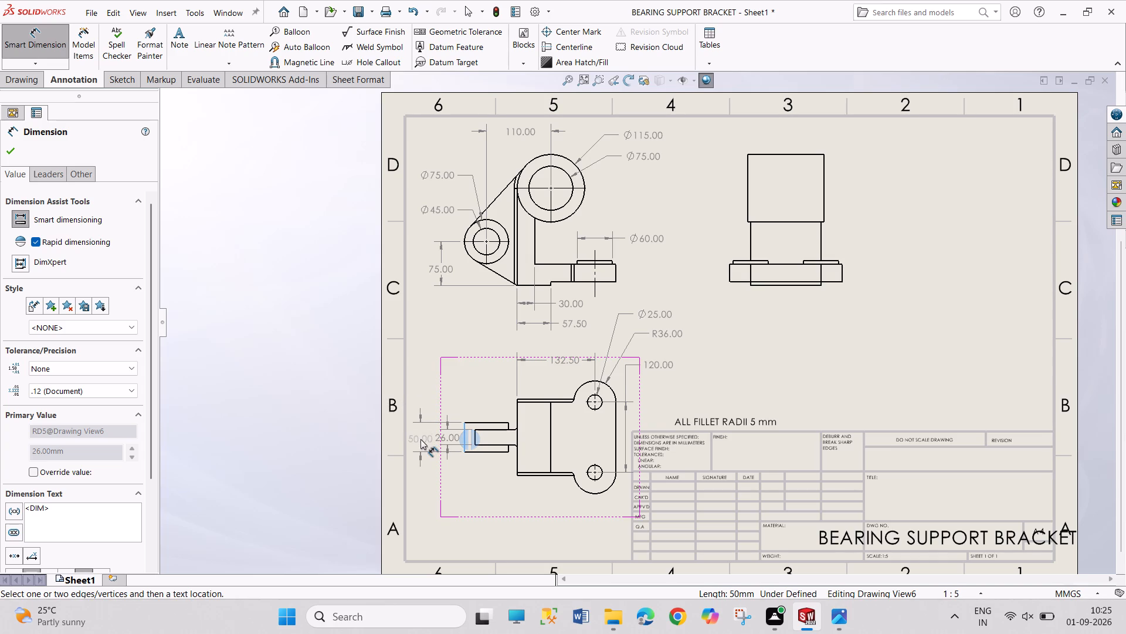
click(420, 437)
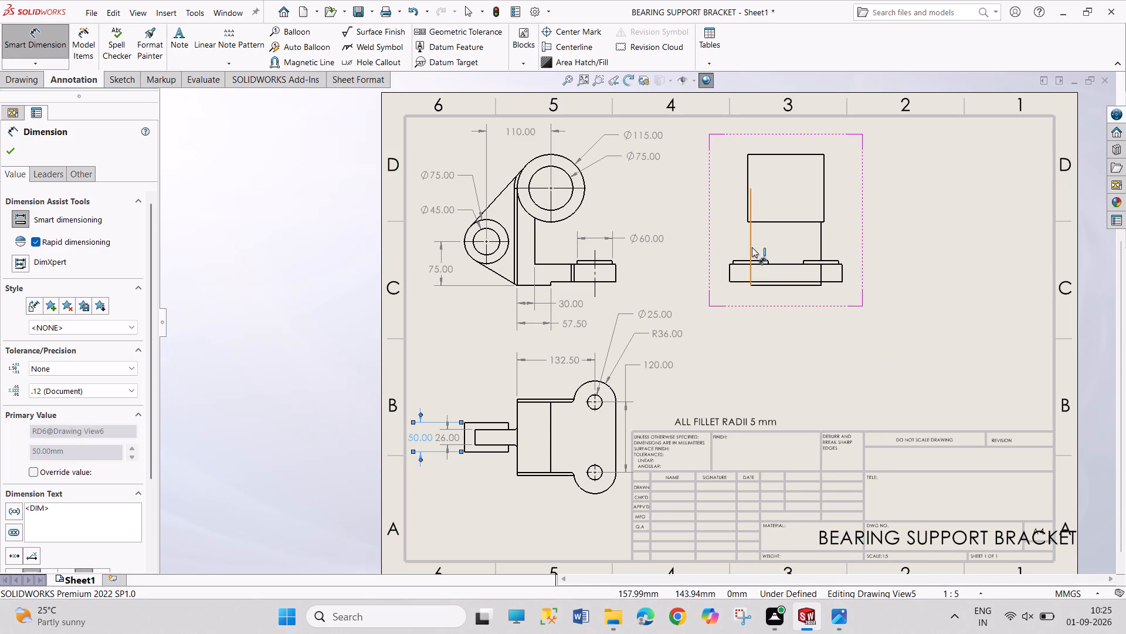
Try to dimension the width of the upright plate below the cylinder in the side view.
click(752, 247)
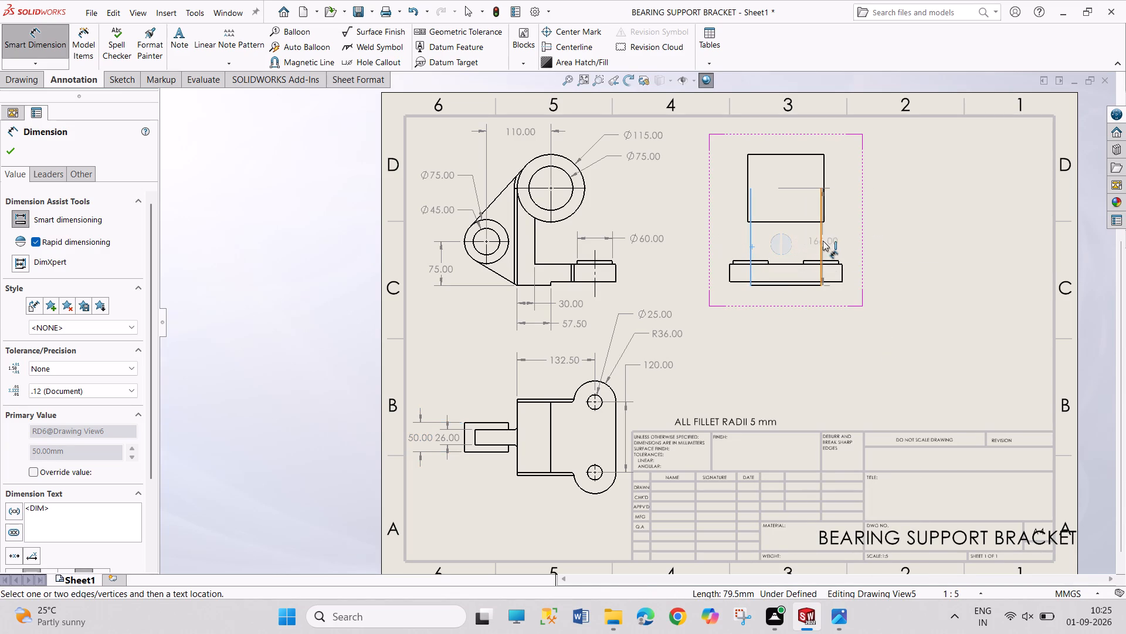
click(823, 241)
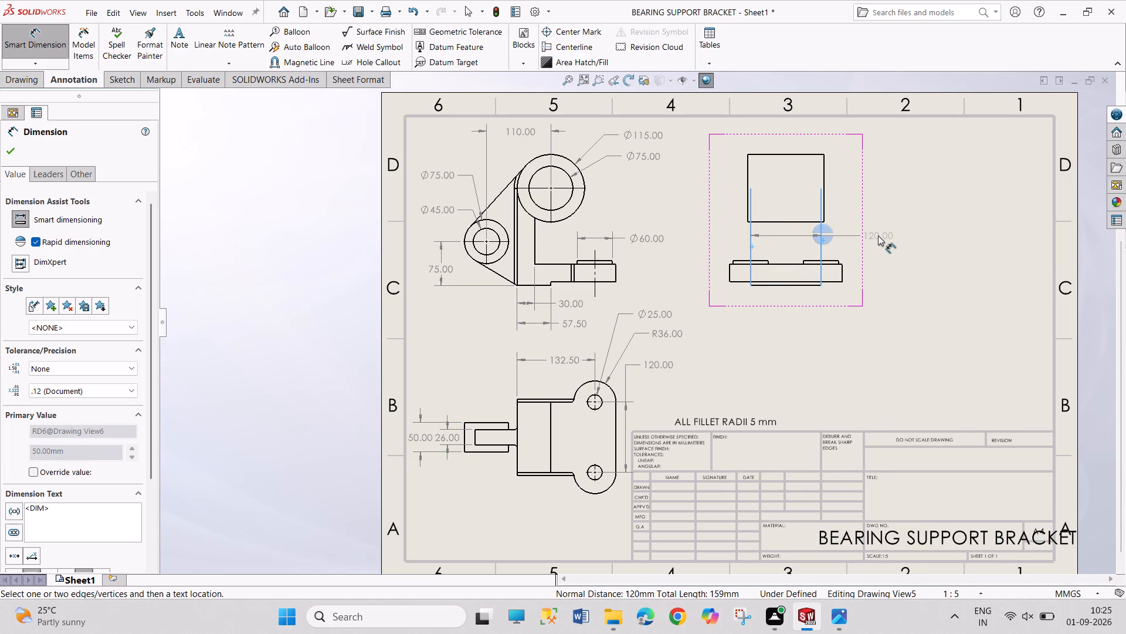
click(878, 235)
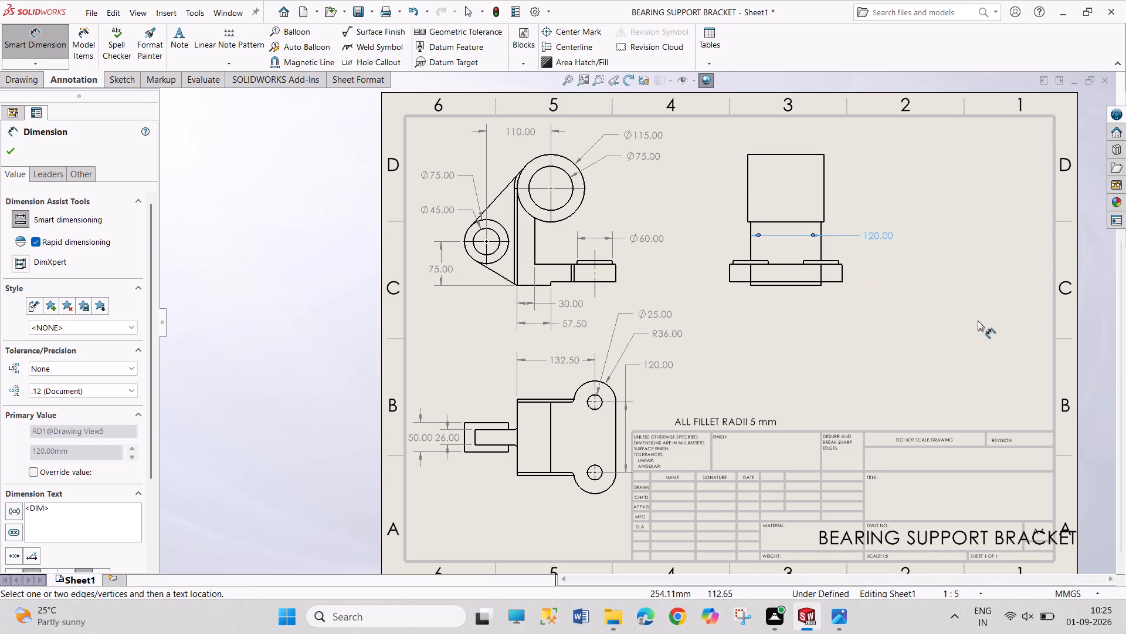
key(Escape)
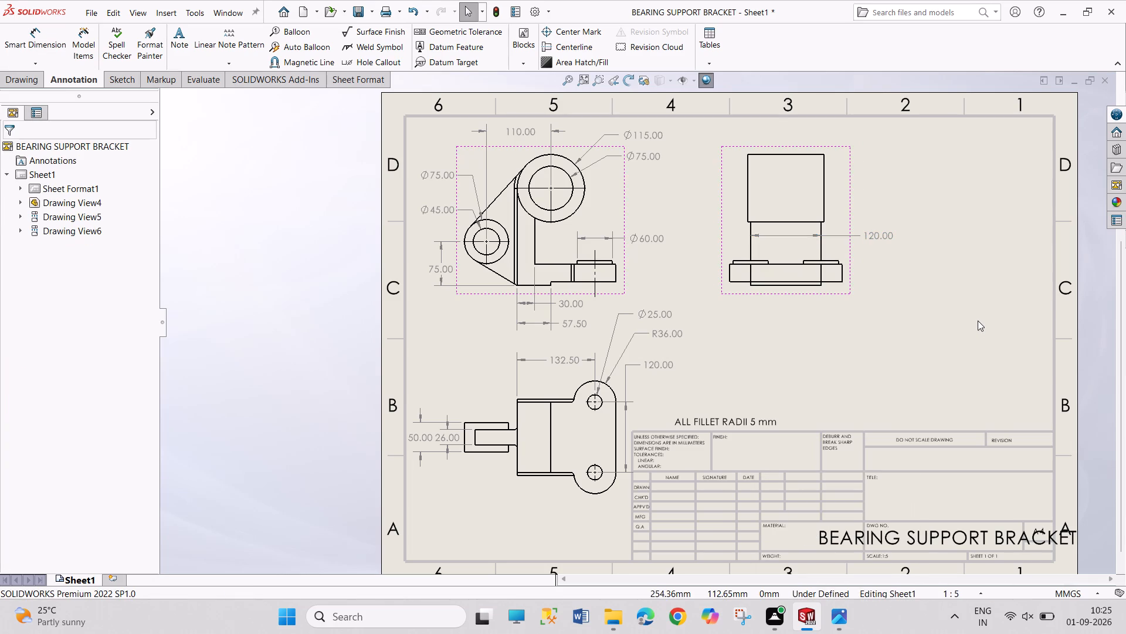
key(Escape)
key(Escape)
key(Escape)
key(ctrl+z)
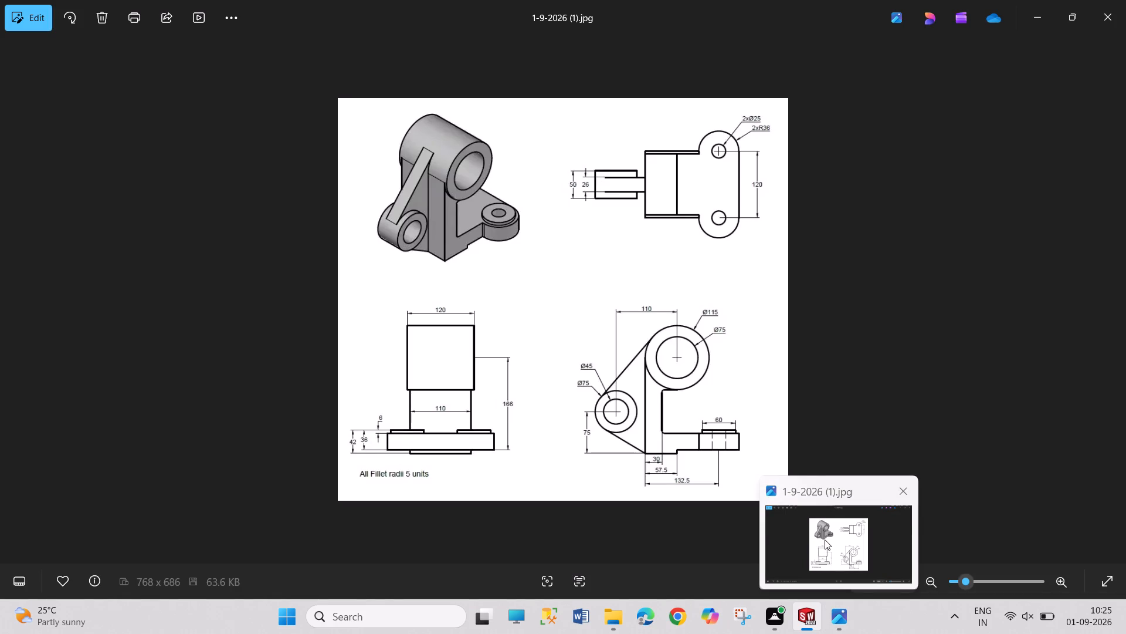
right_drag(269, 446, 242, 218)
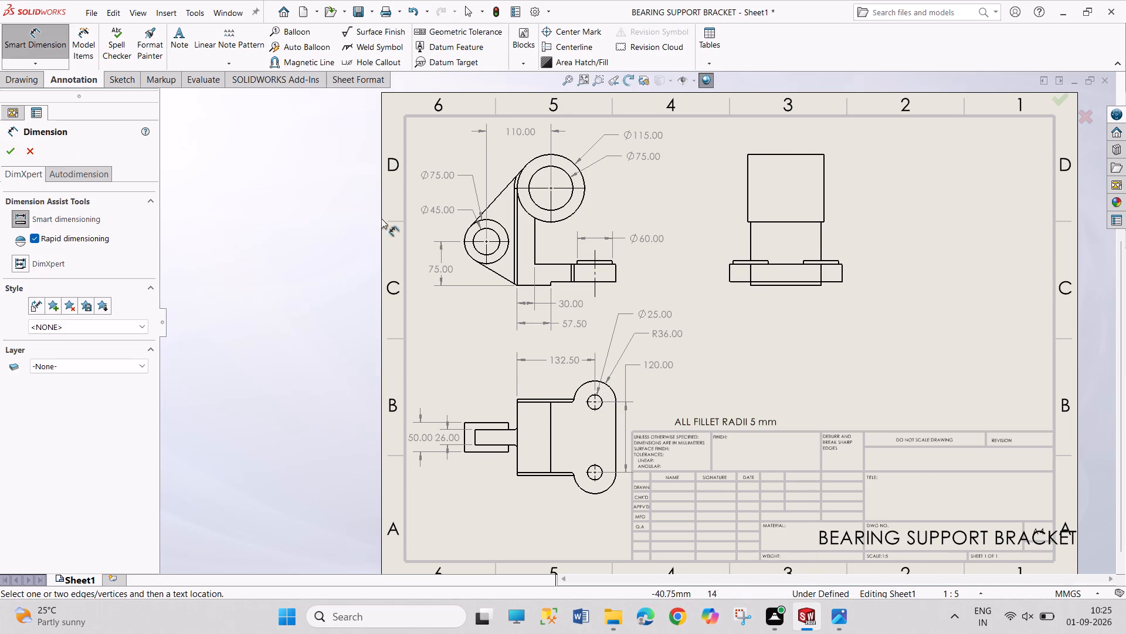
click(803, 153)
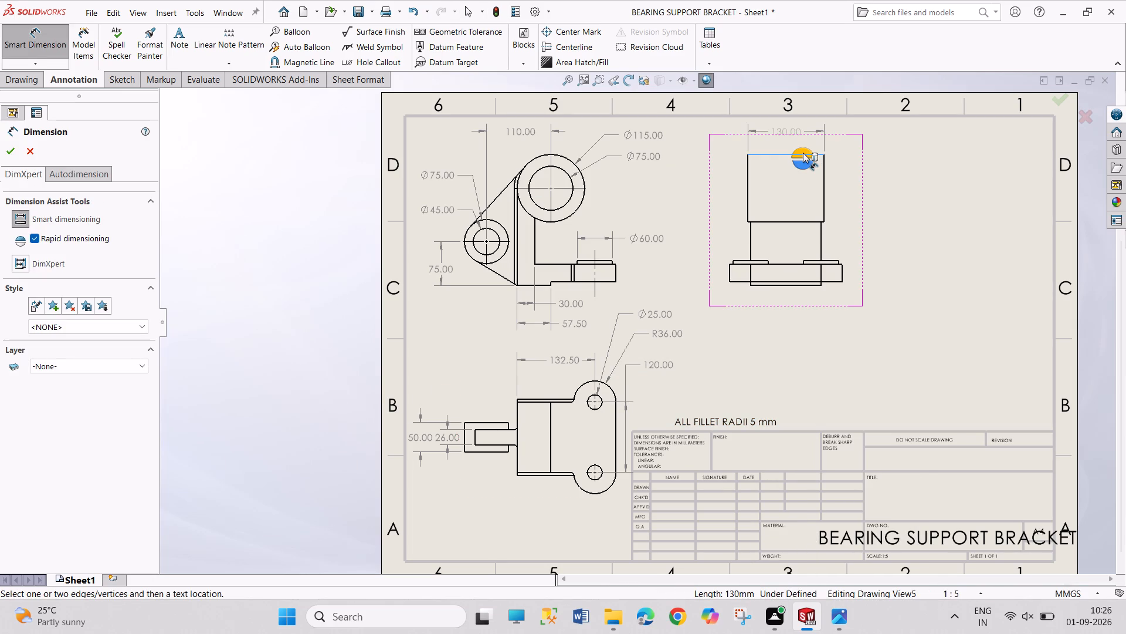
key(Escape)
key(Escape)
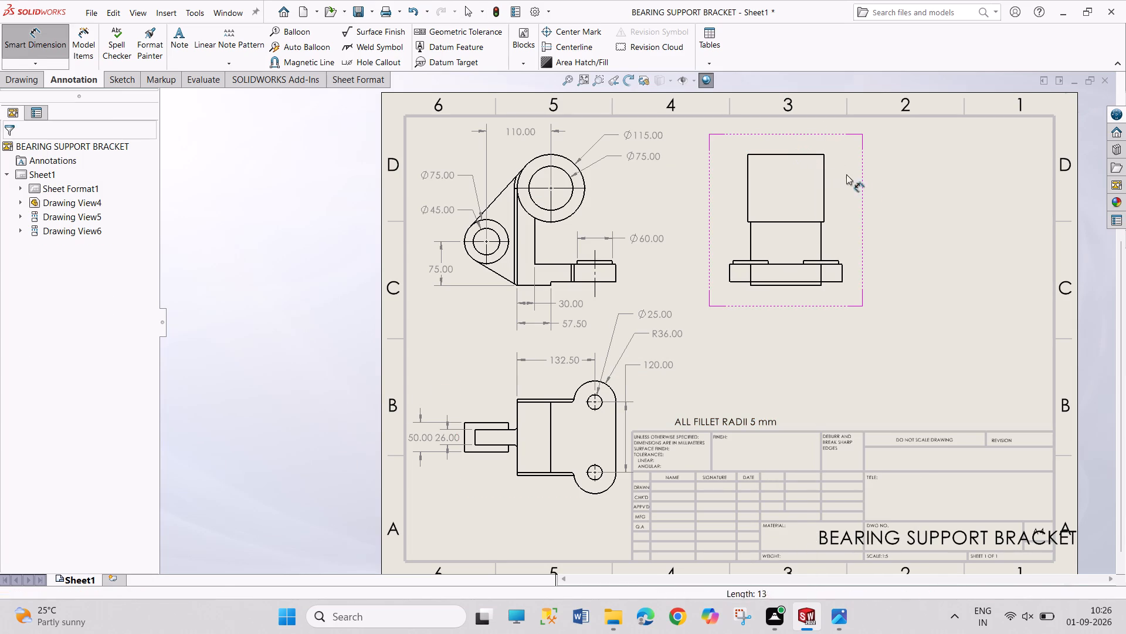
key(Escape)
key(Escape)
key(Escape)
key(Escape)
Switch to the bracket part and set the mid-plane depth of Boss-Extrude1 to 110 mm.
click(228, 13)
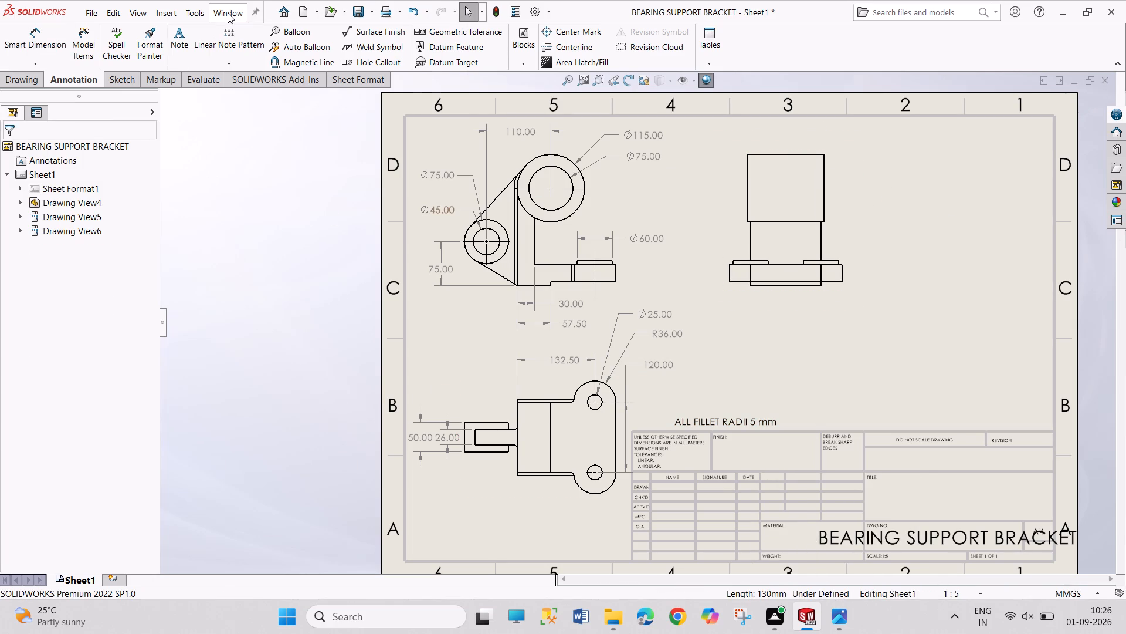
click(281, 129)
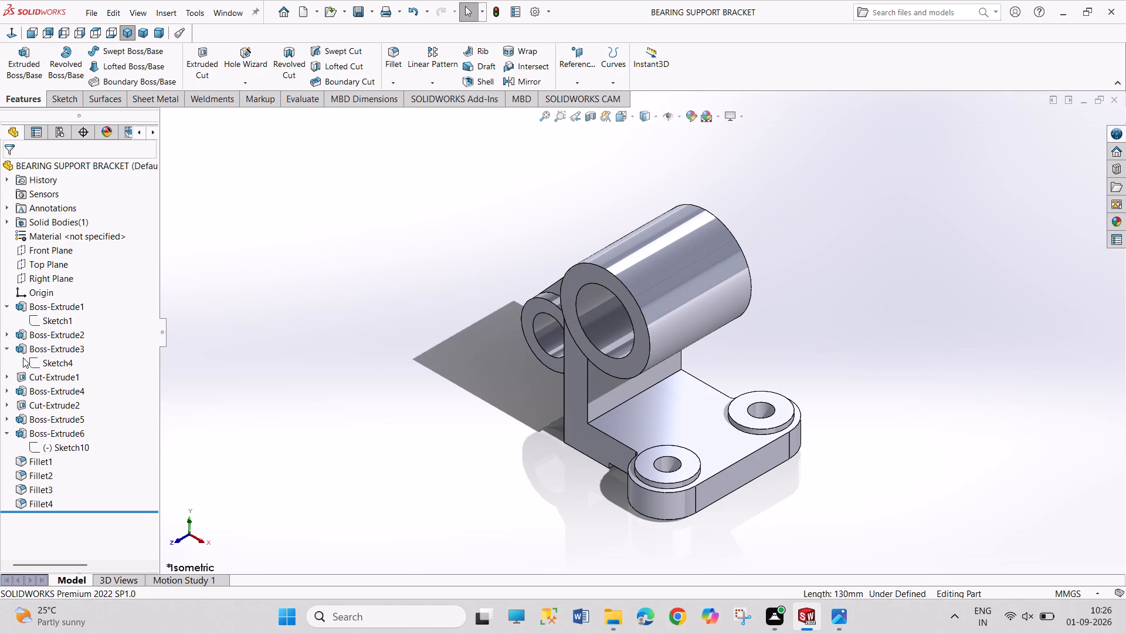
click(43, 318)
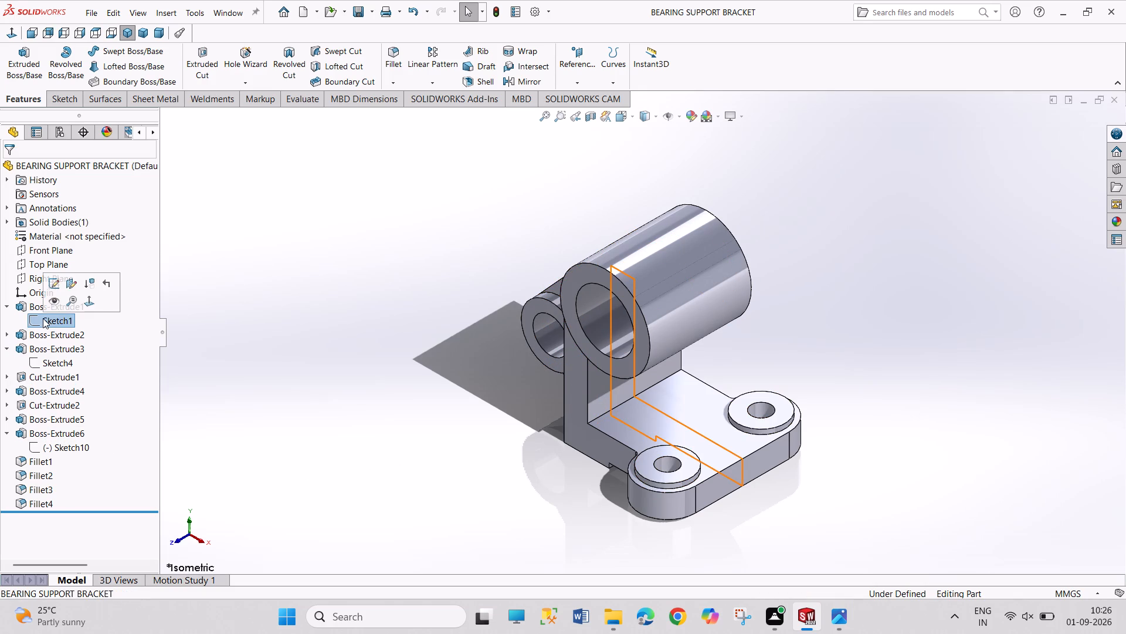
click(26, 309)
click(45, 275)
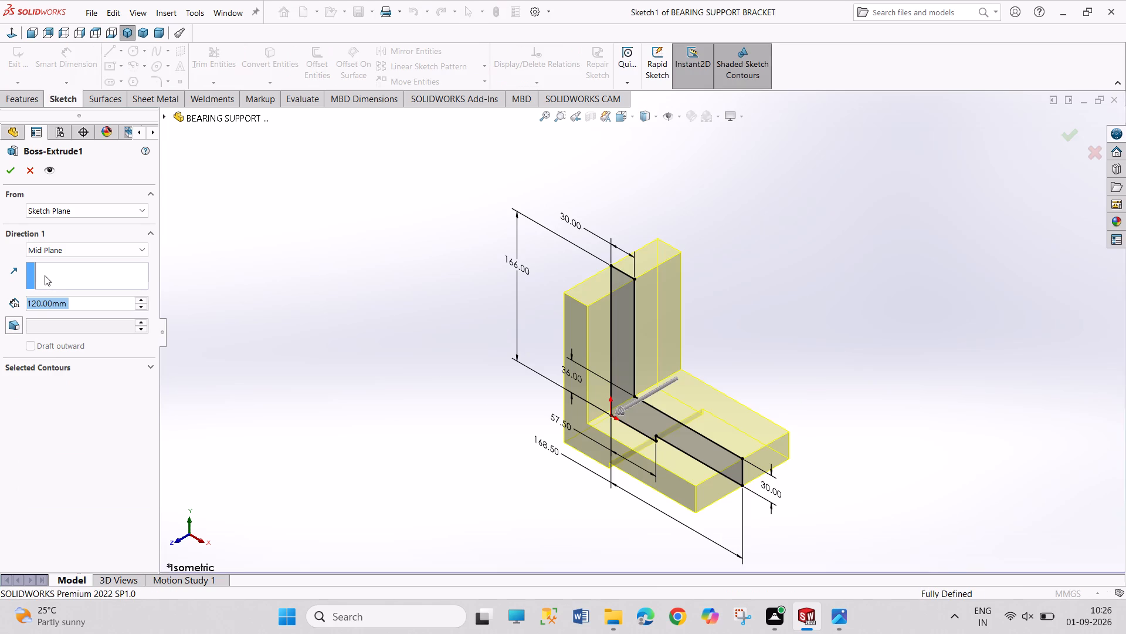
click(137, 307)
click(11, 175)
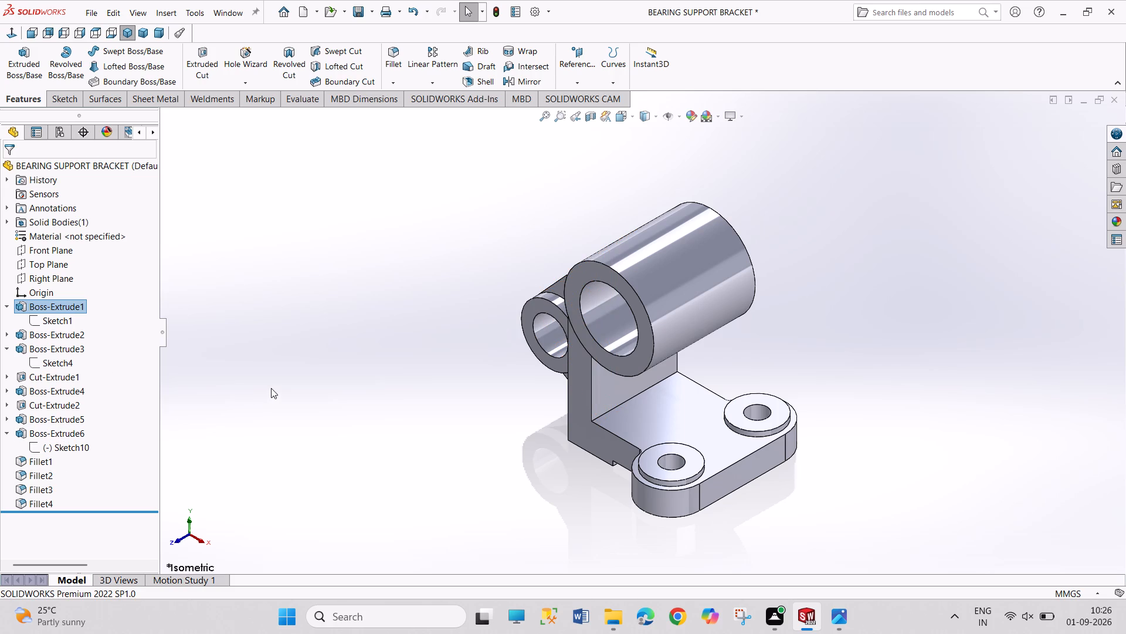
Set the Direction 1 depth of the large bearing cylinder's extrusion, Boss-Extrude4, to 115 mm.
middle_drag(271, 388, 205, 245)
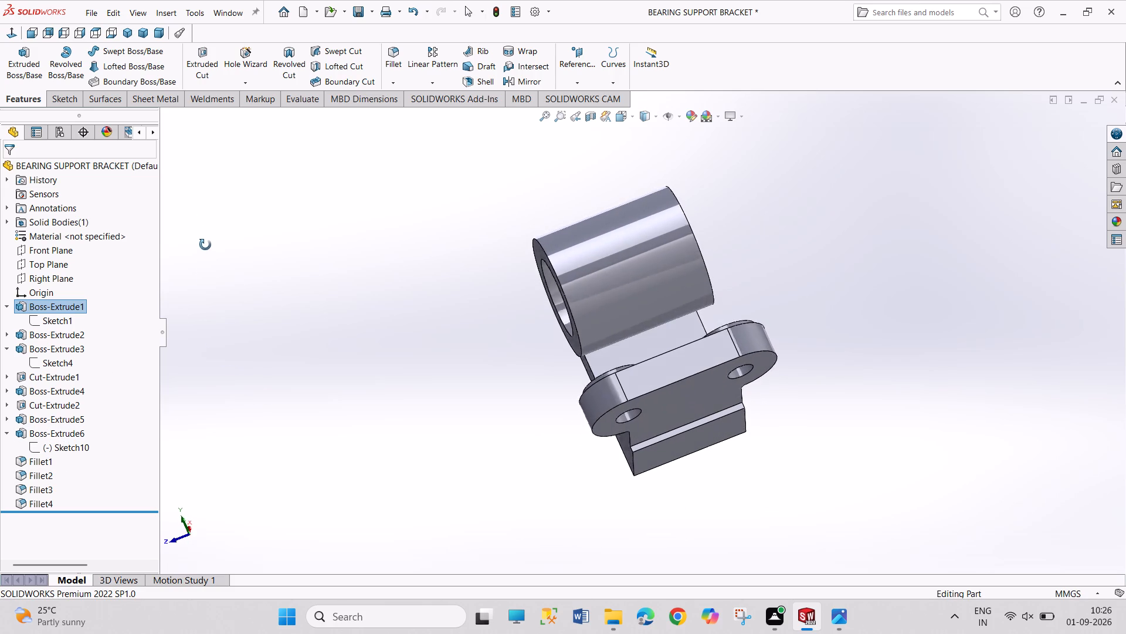
middle_drag(205, 245, 331, 163)
middle_drag(437, 256, 487, 244)
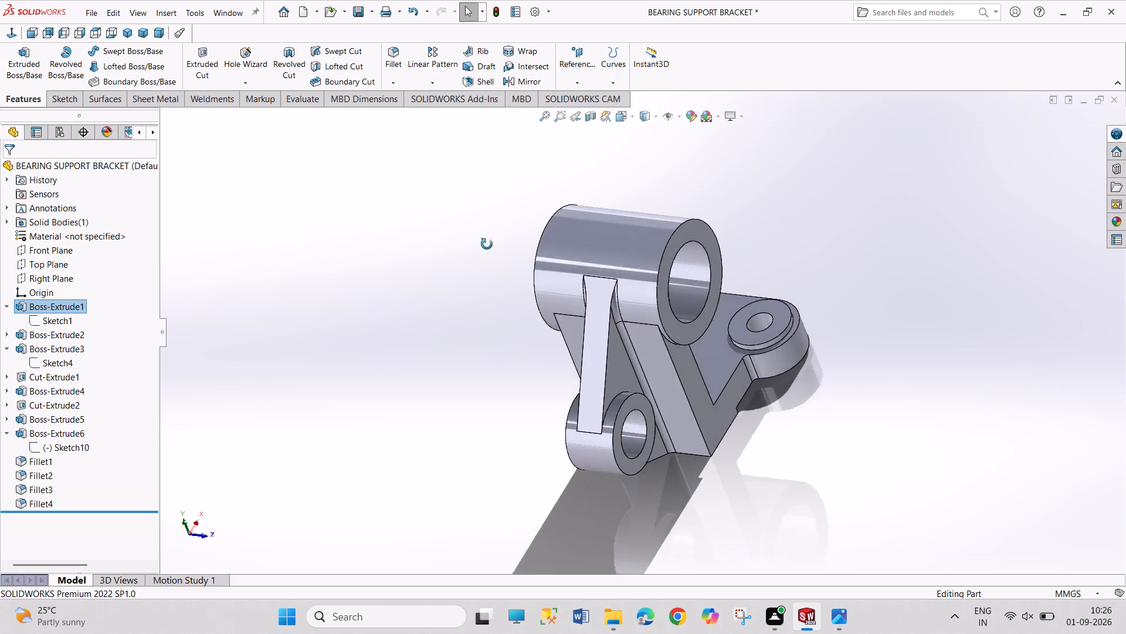
middle_drag(487, 244, 507, 242)
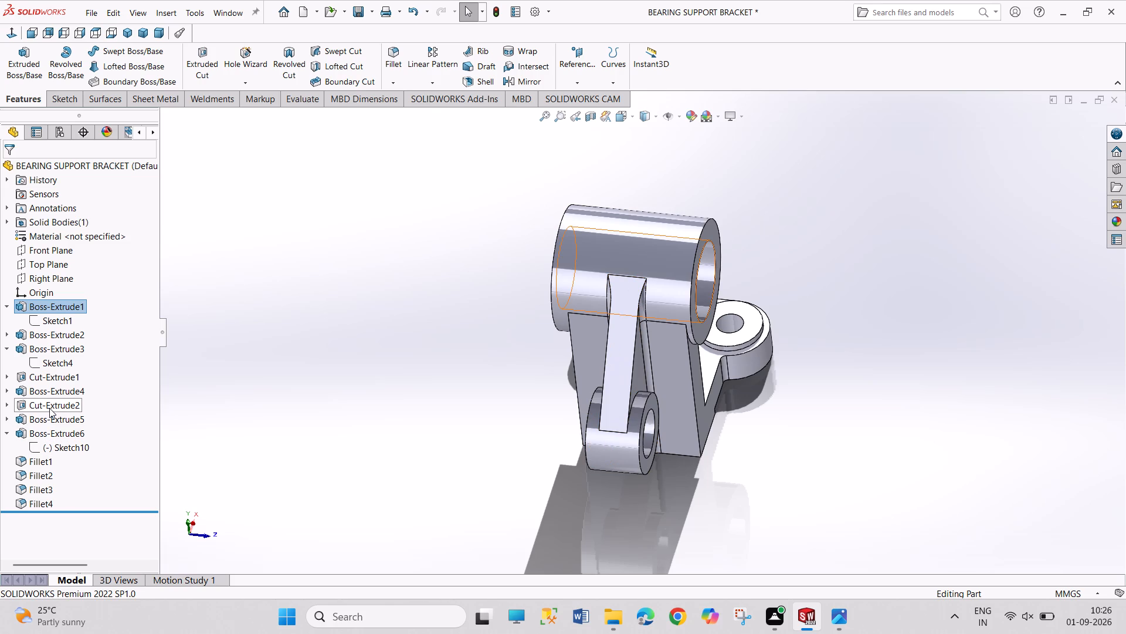
click(51, 392)
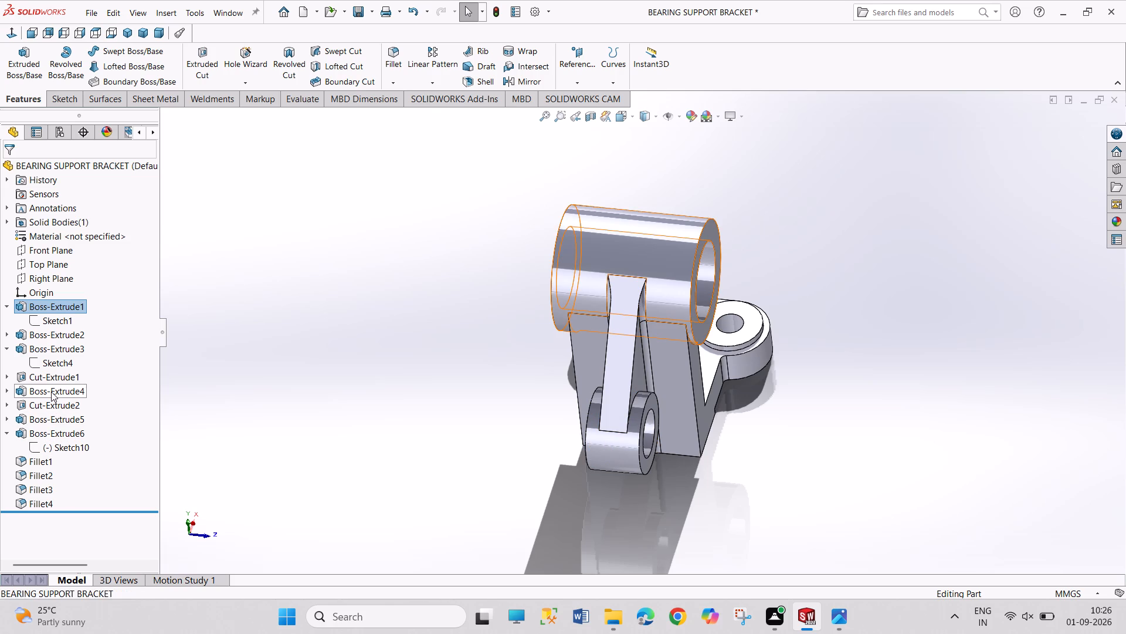
click(62, 358)
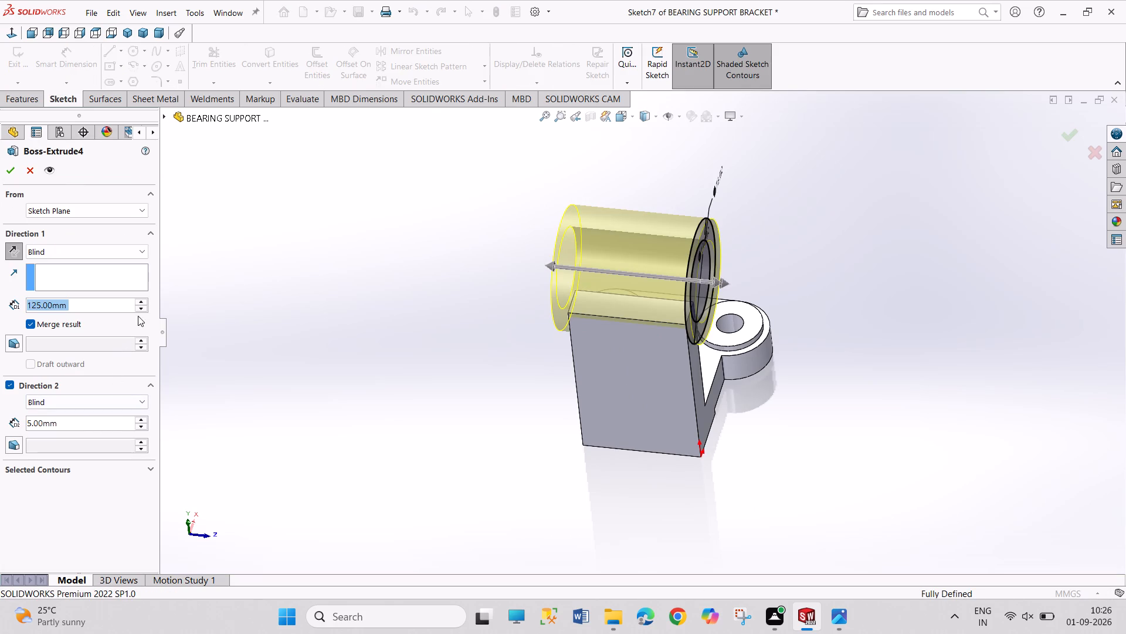
click(144, 308)
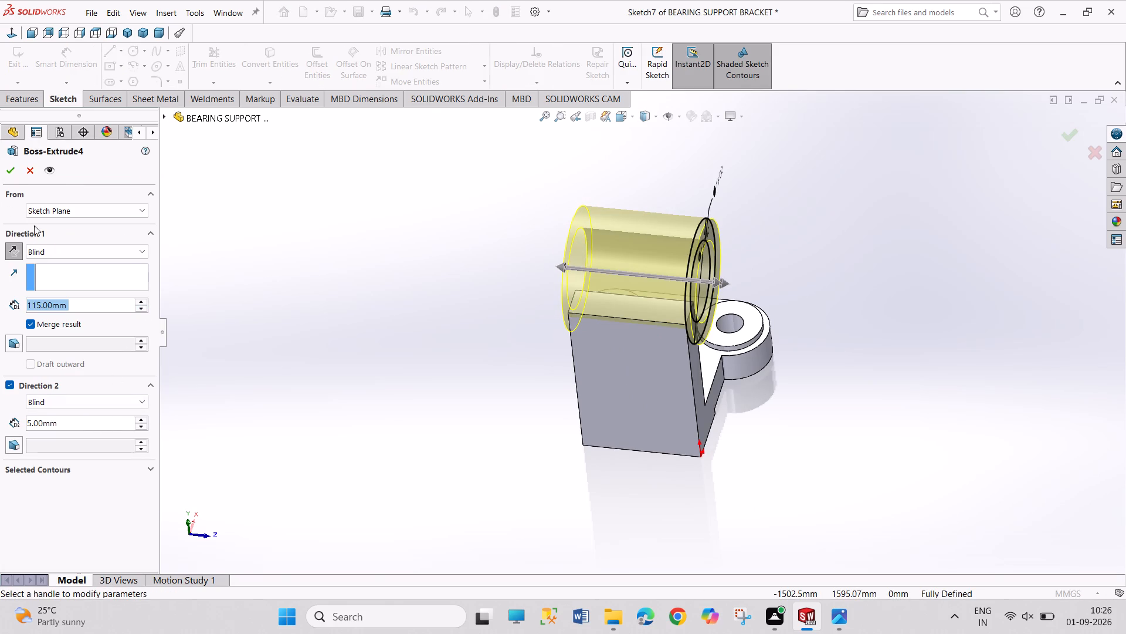
click(6, 172)
drag(307, 240, 384, 314)
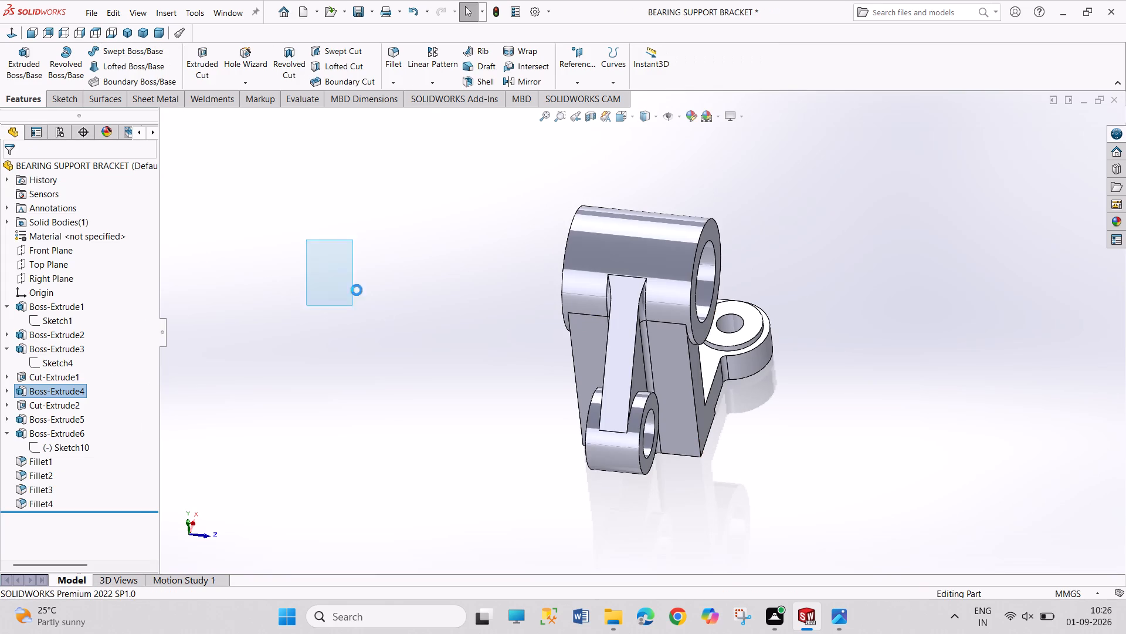
drag(335, 268, 372, 322)
Save the modified part and return to its drawing sheet.
key(ctrl+s)
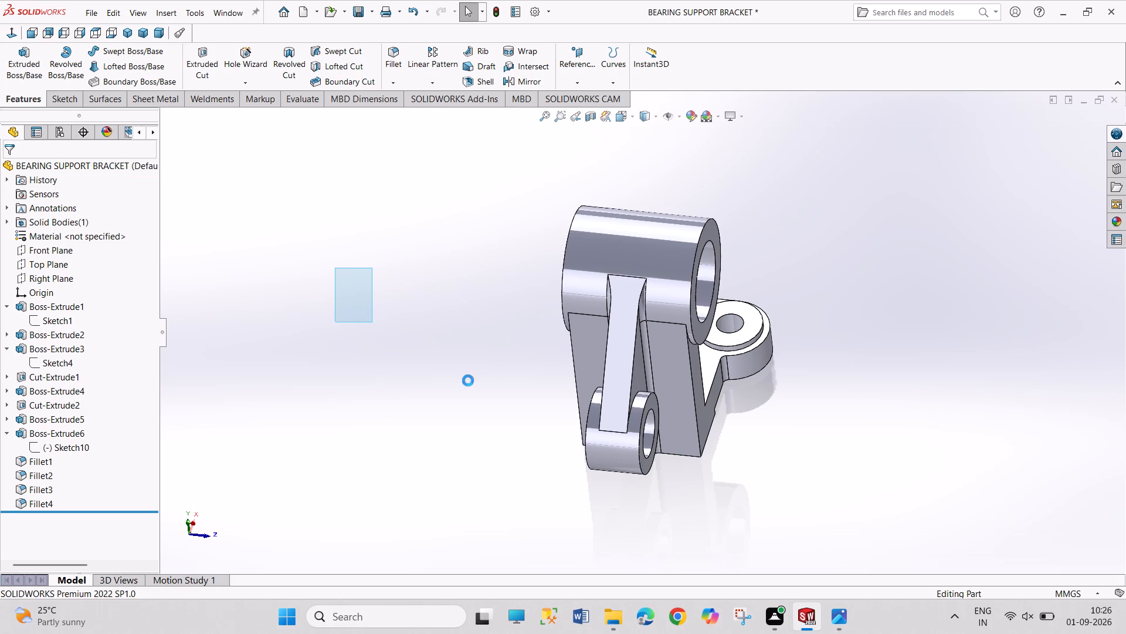
drag(389, 319, 456, 393)
drag(369, 306, 442, 352)
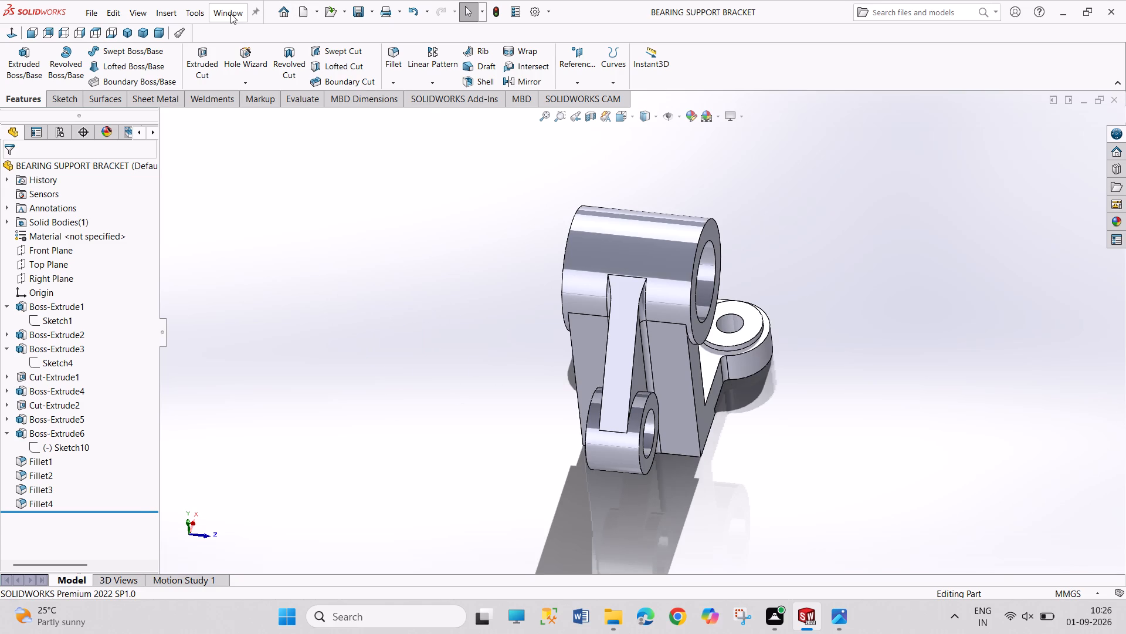
click(230, 14)
click(252, 158)
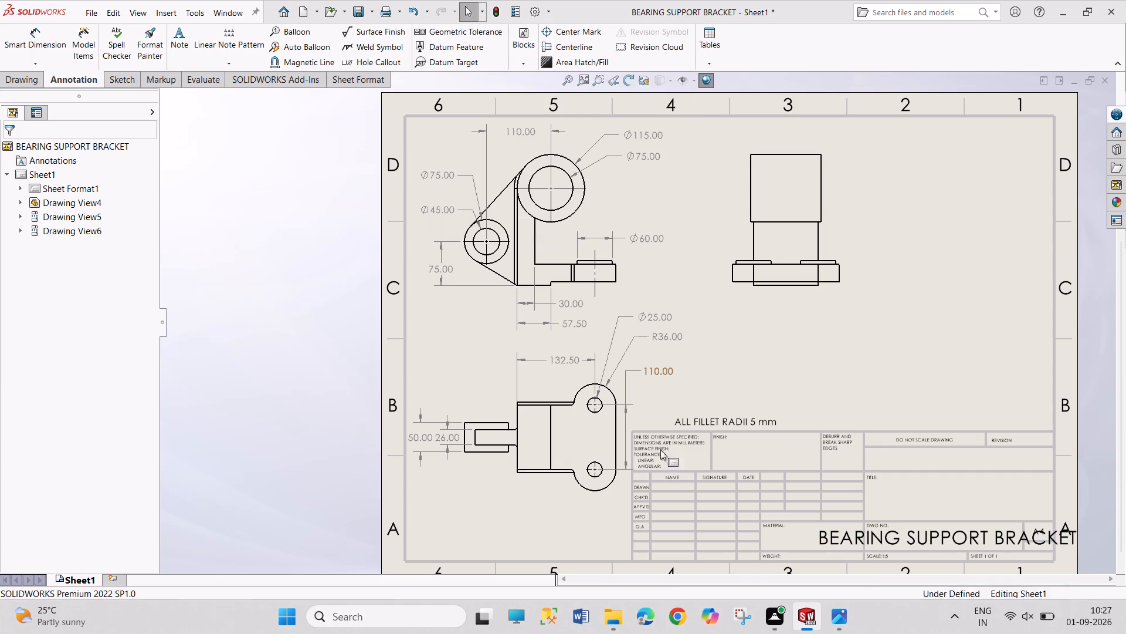
drag(749, 336, 787, 379)
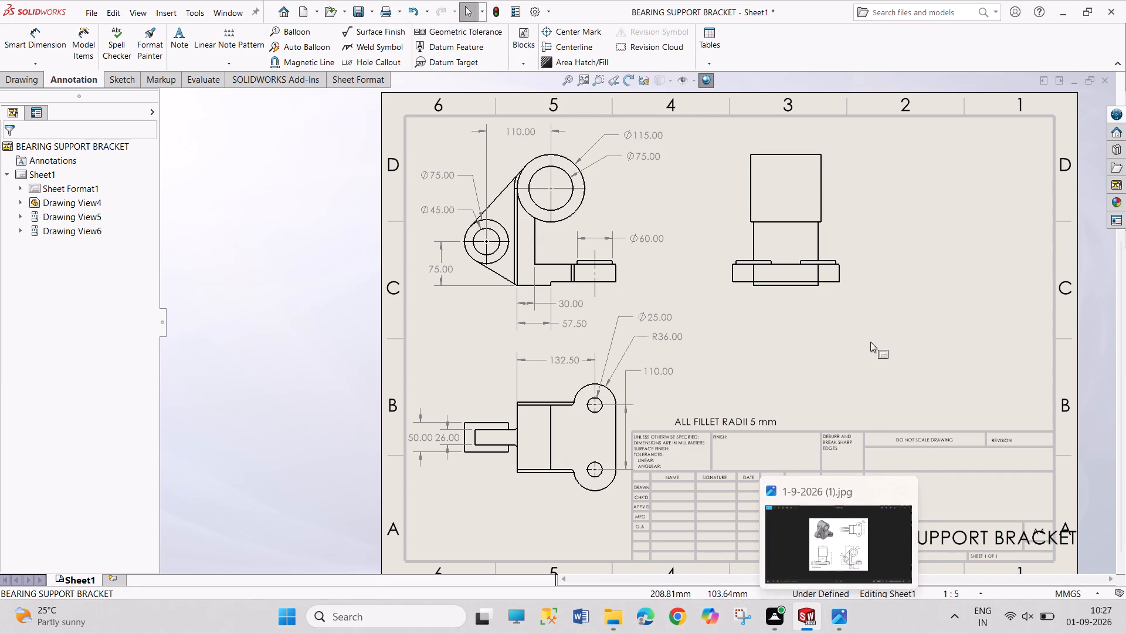
Dimension the large cylinder's length above the side view.
right_drag(263, 416, 260, 225)
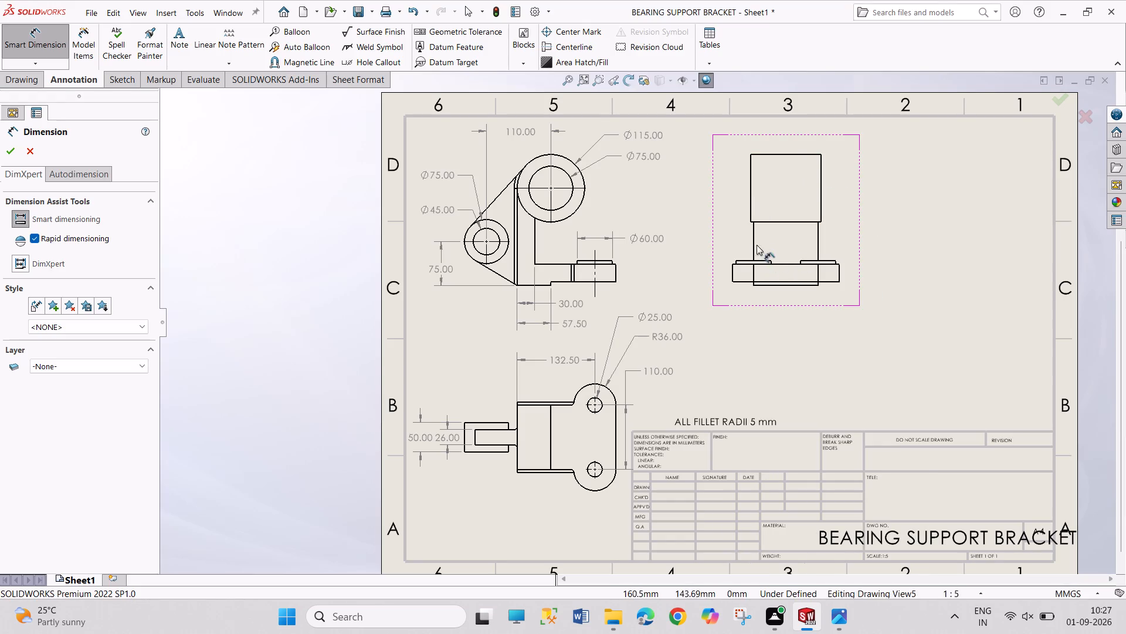
click(750, 209)
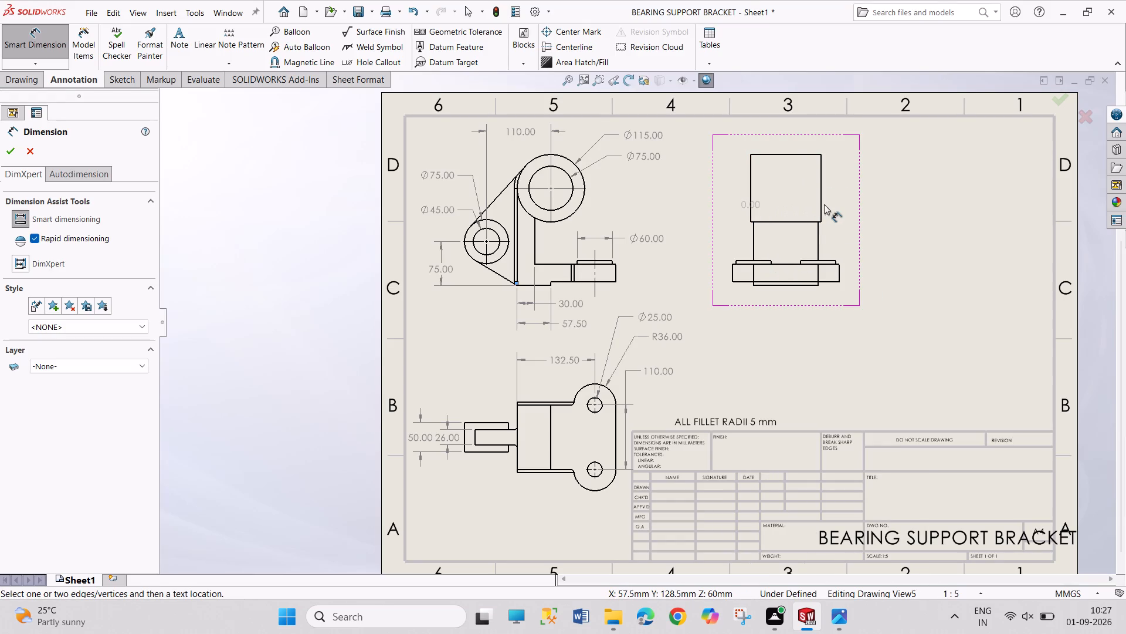
click(822, 205)
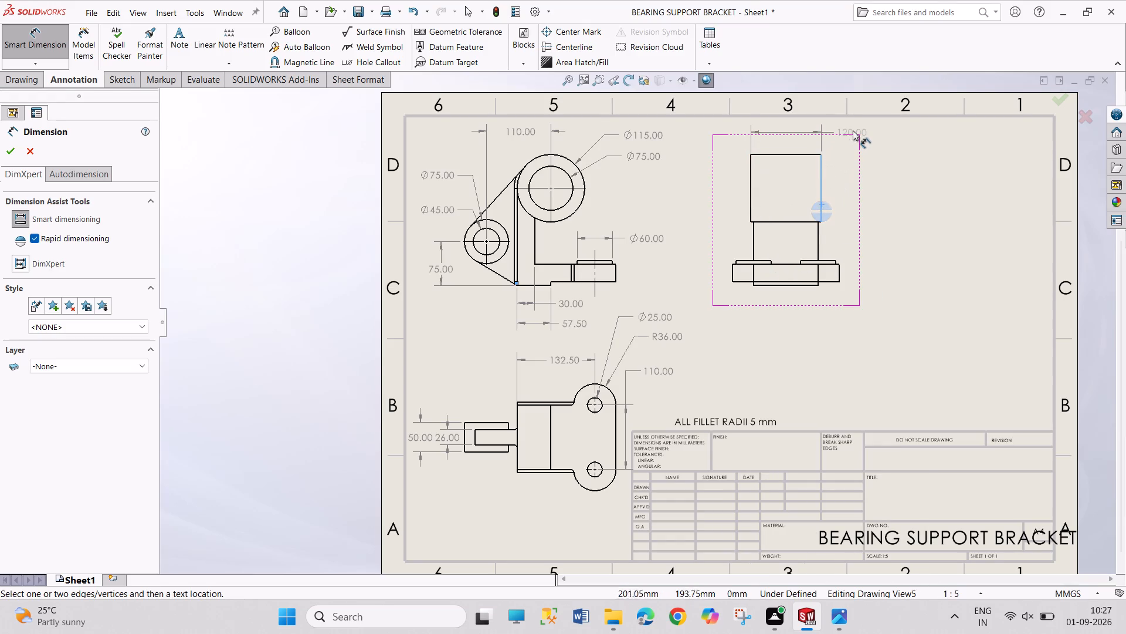
click(853, 129)
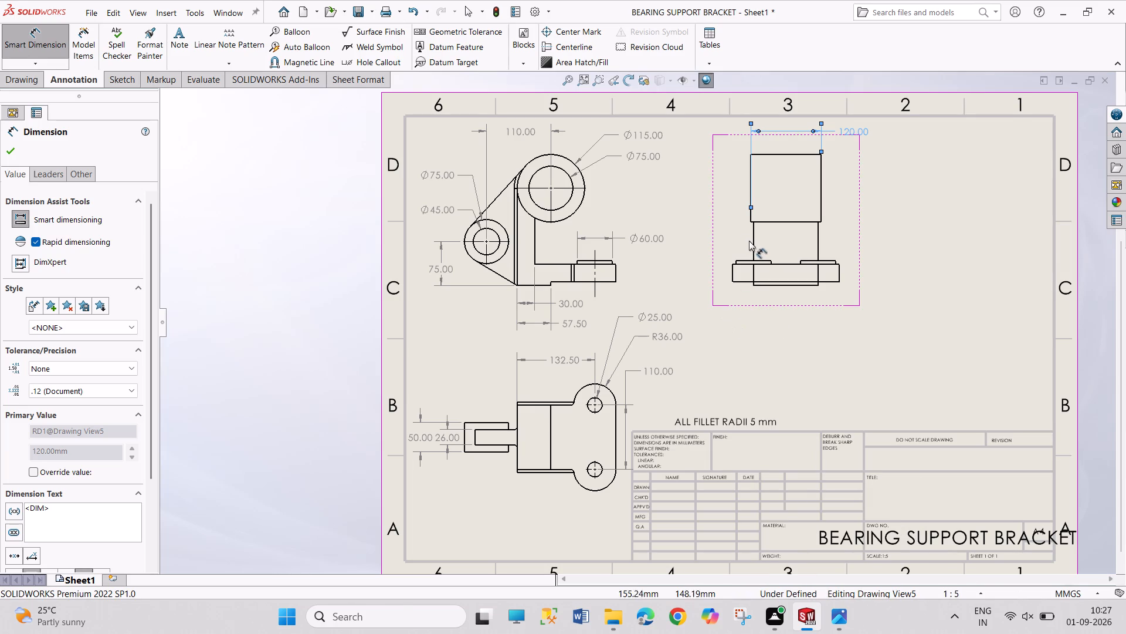
Dimension the width of the upright below the large cylinder in the side view.
click(754, 243)
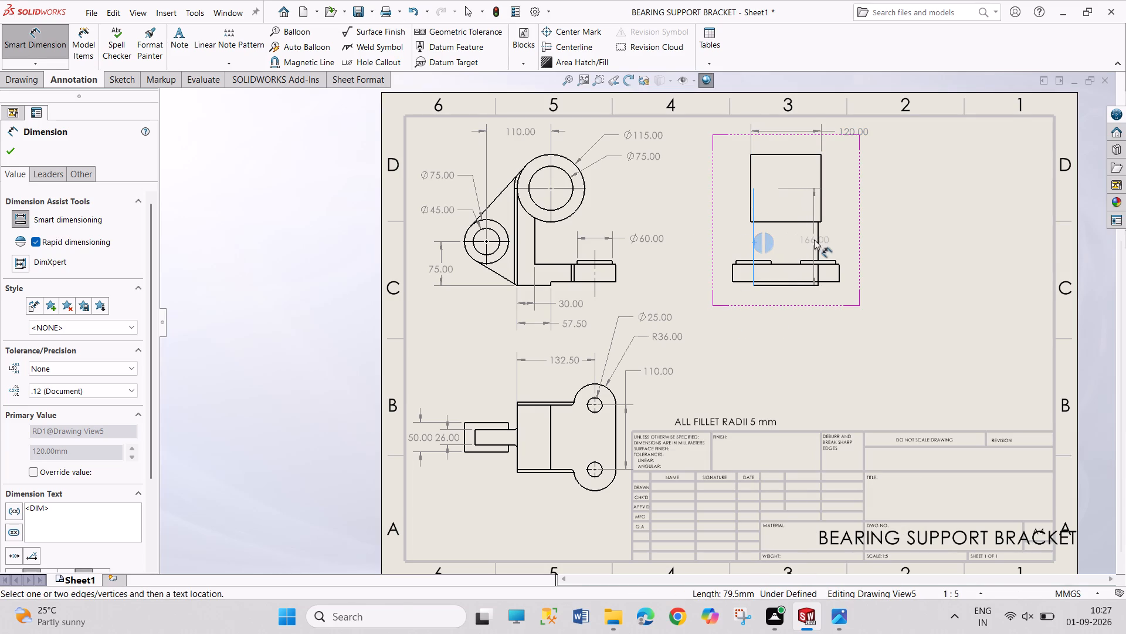
click(817, 241)
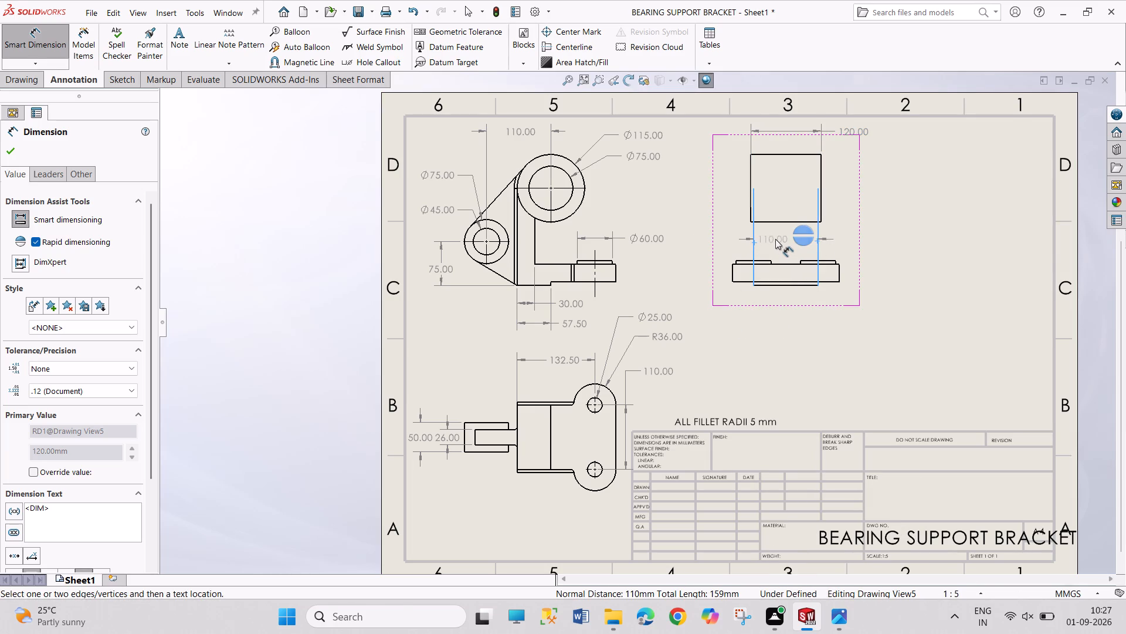
click(778, 240)
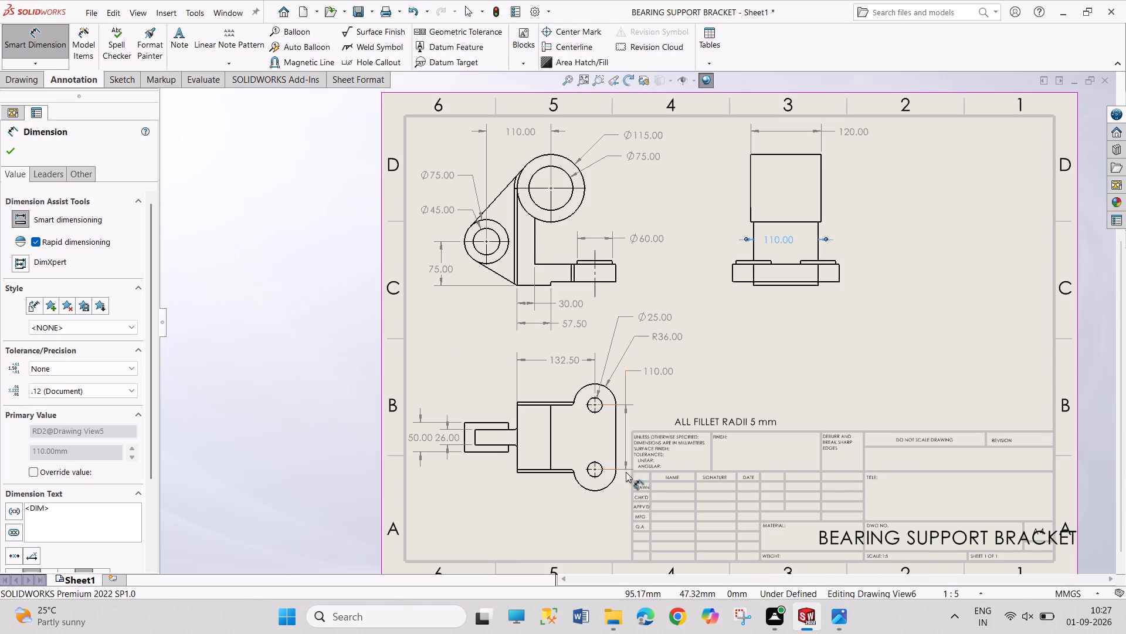
right_click(961, 302)
click(975, 358)
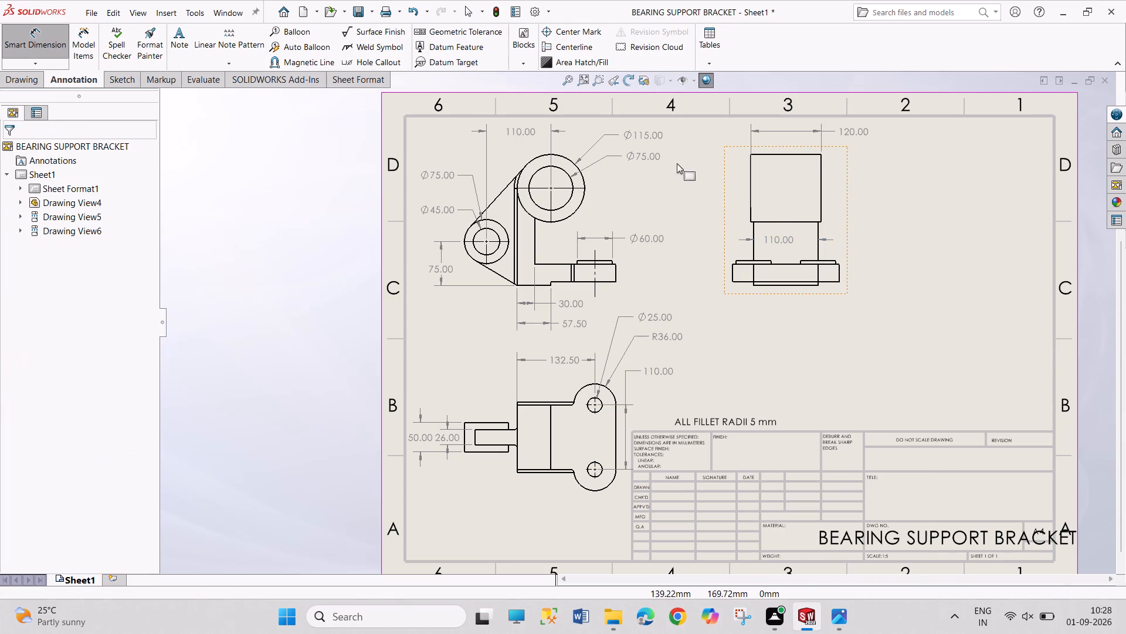
Add a horizontal centerline through the large cylinder in the side view.
click(583, 49)
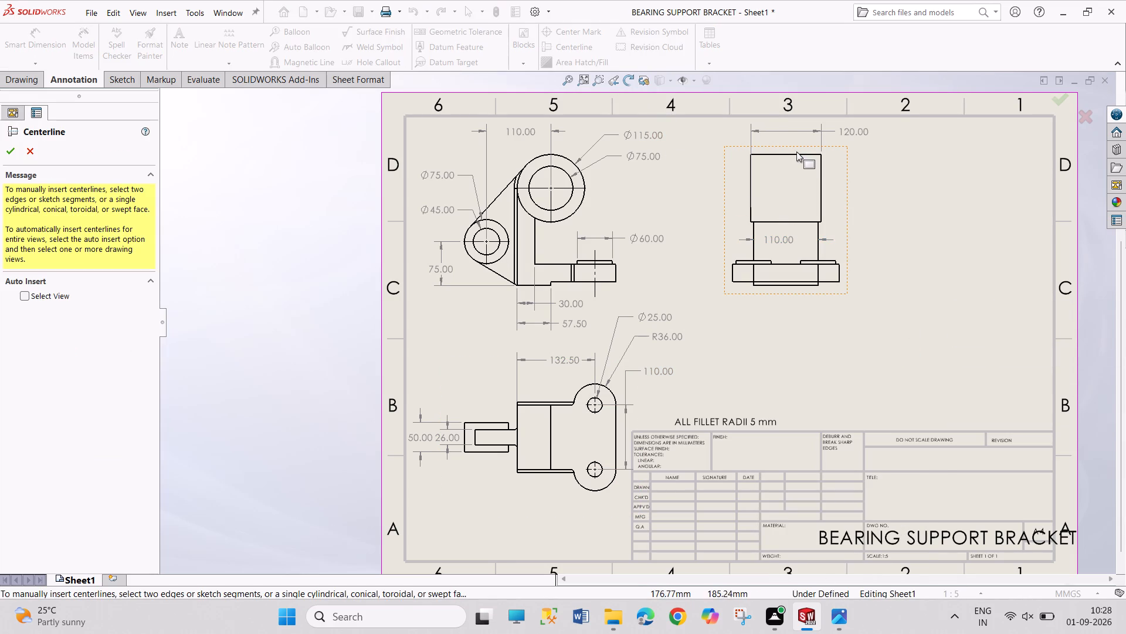
click(799, 154)
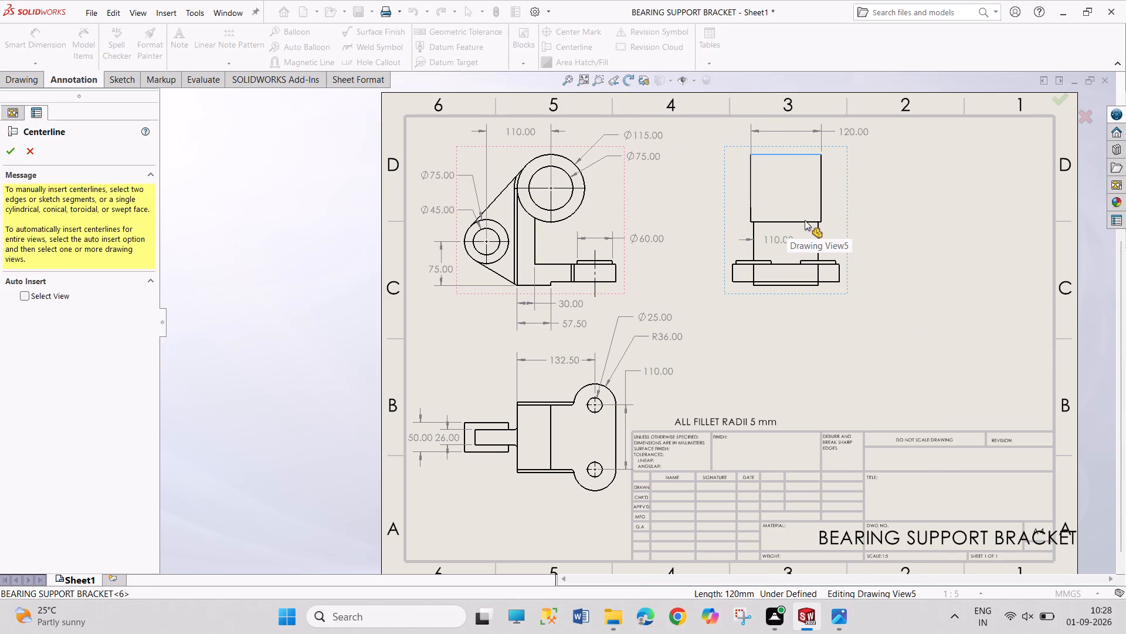
click(806, 221)
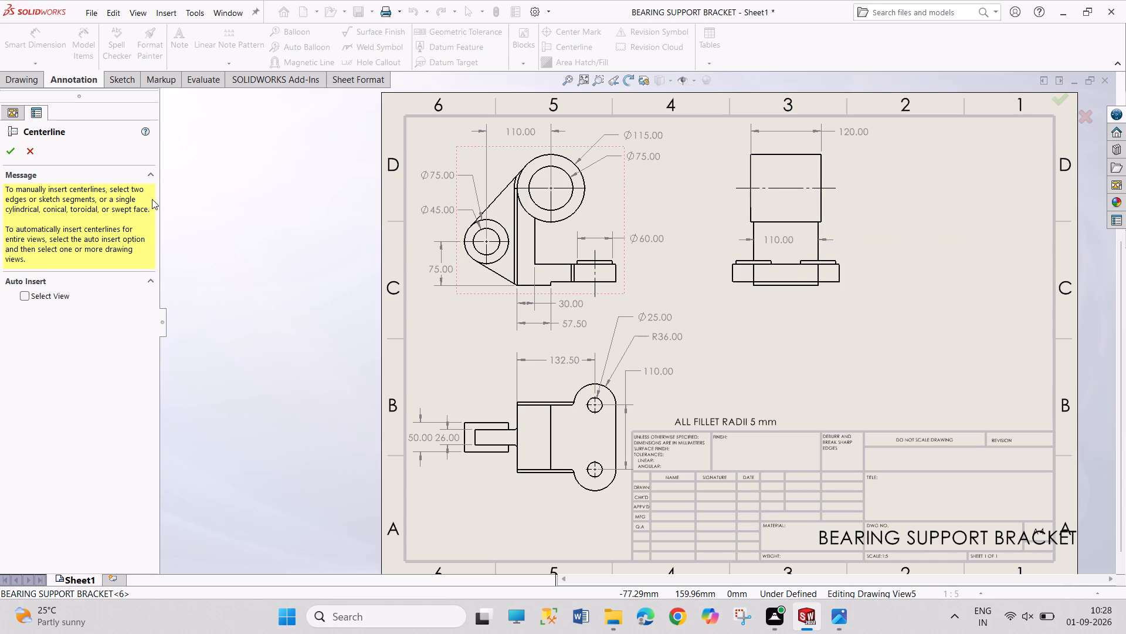
click(7, 152)
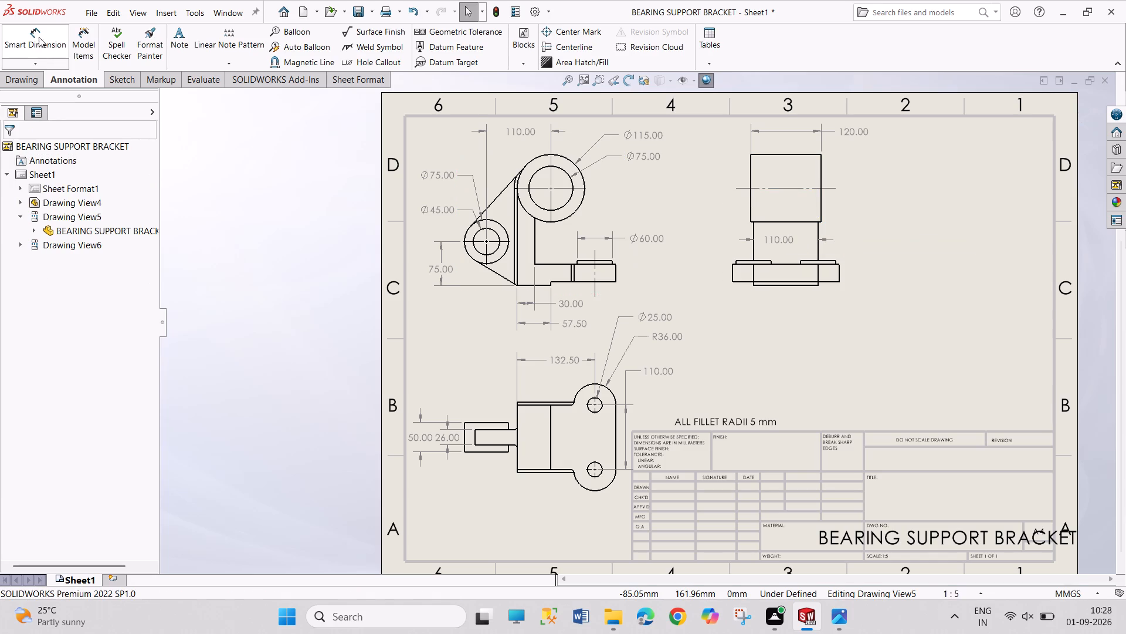
Dimension the height from the base plate's underside to the large cylinder's centerline in the side view.
drag(39, 37, 36, 42)
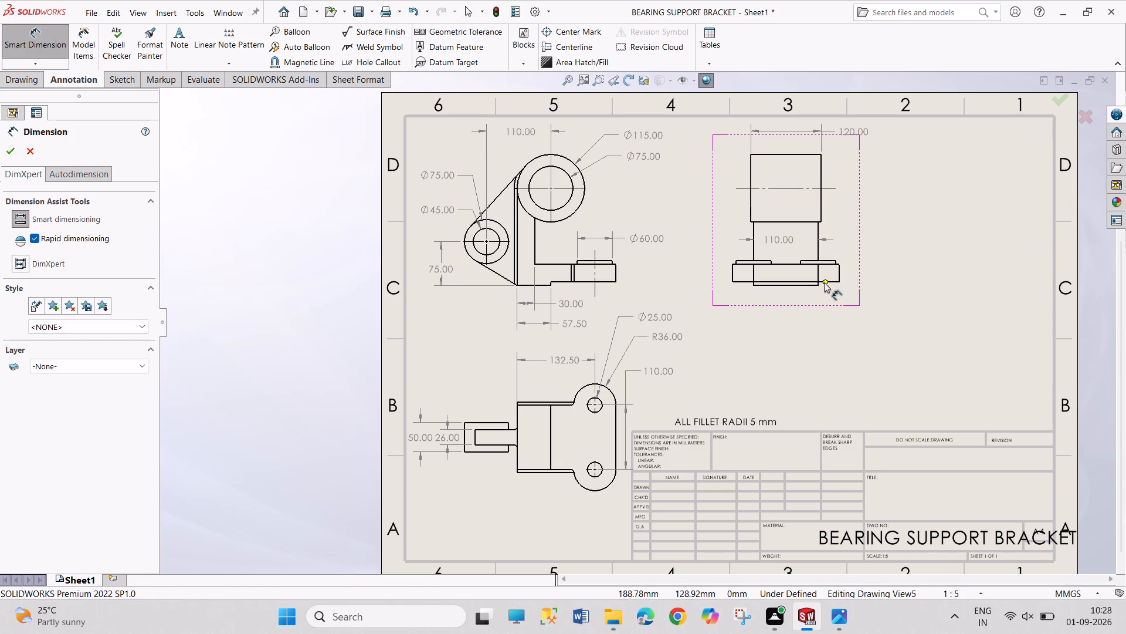
drag(833, 284, 834, 272)
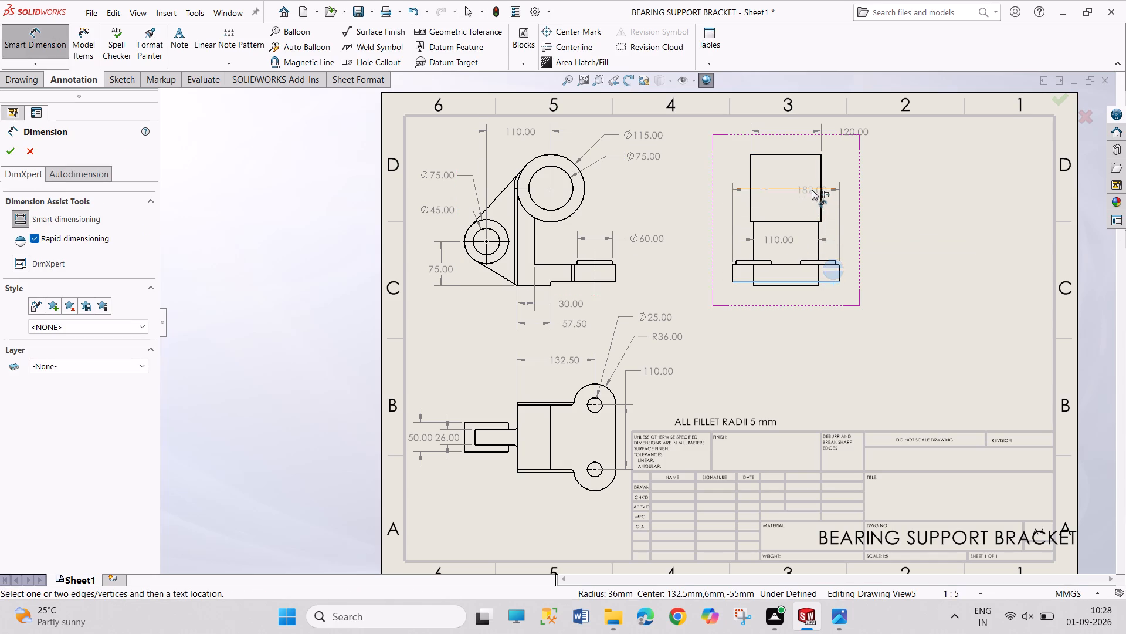
drag(812, 190, 829, 190)
click(904, 227)
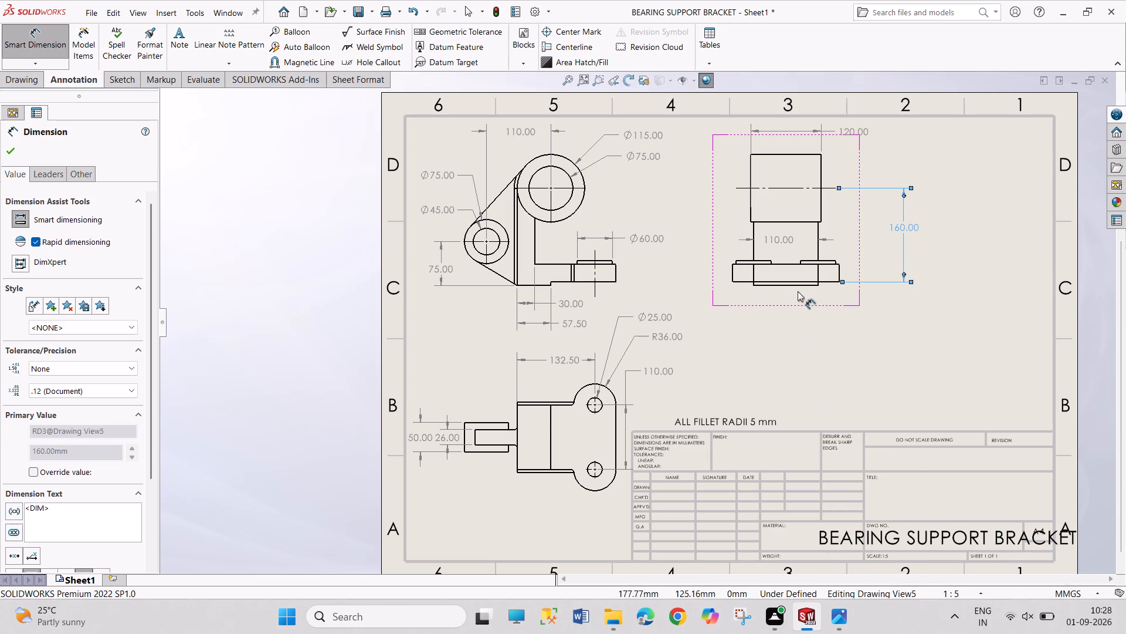
Dimension the base plate's thickness and the height from its underside to the raised pad's top in the side view.
click(732, 275)
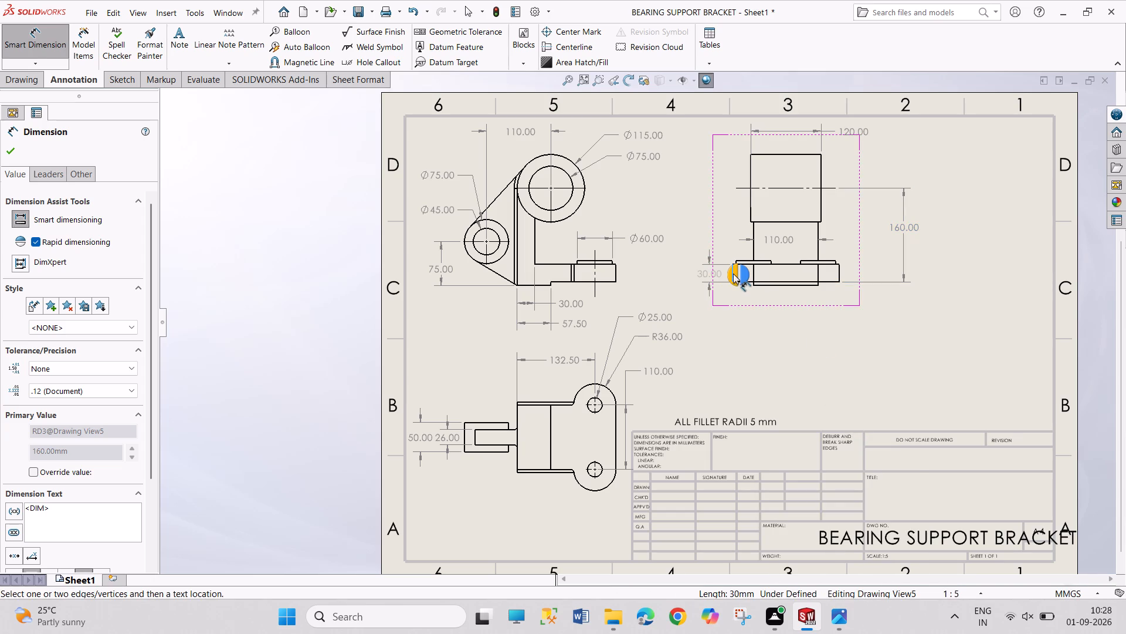
click(703, 275)
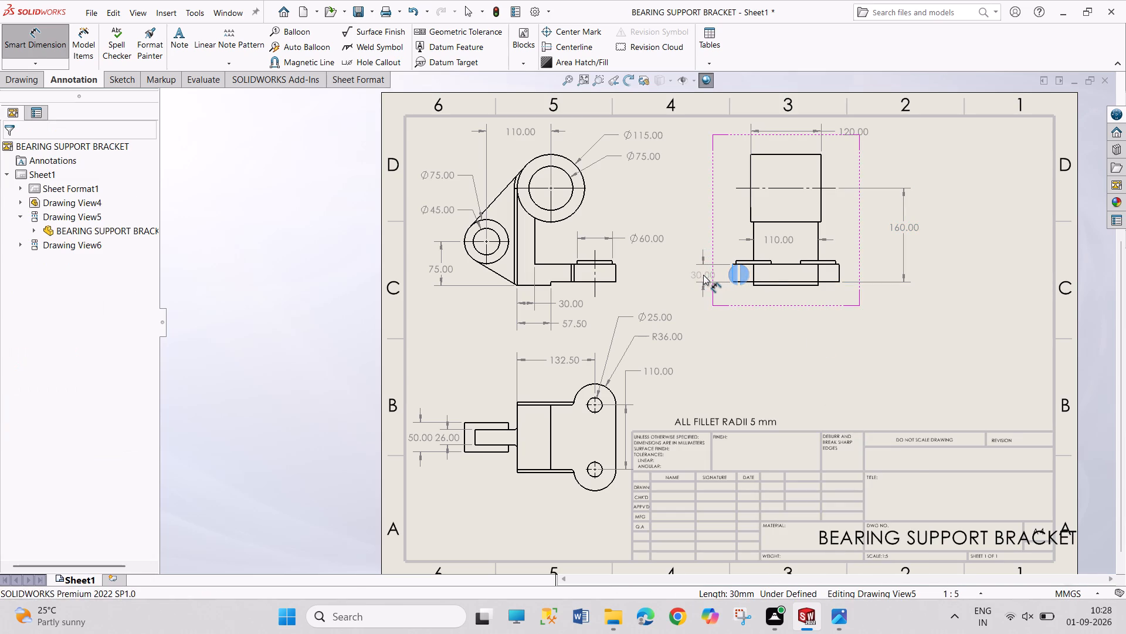
scroll(749, 264, down, 8)
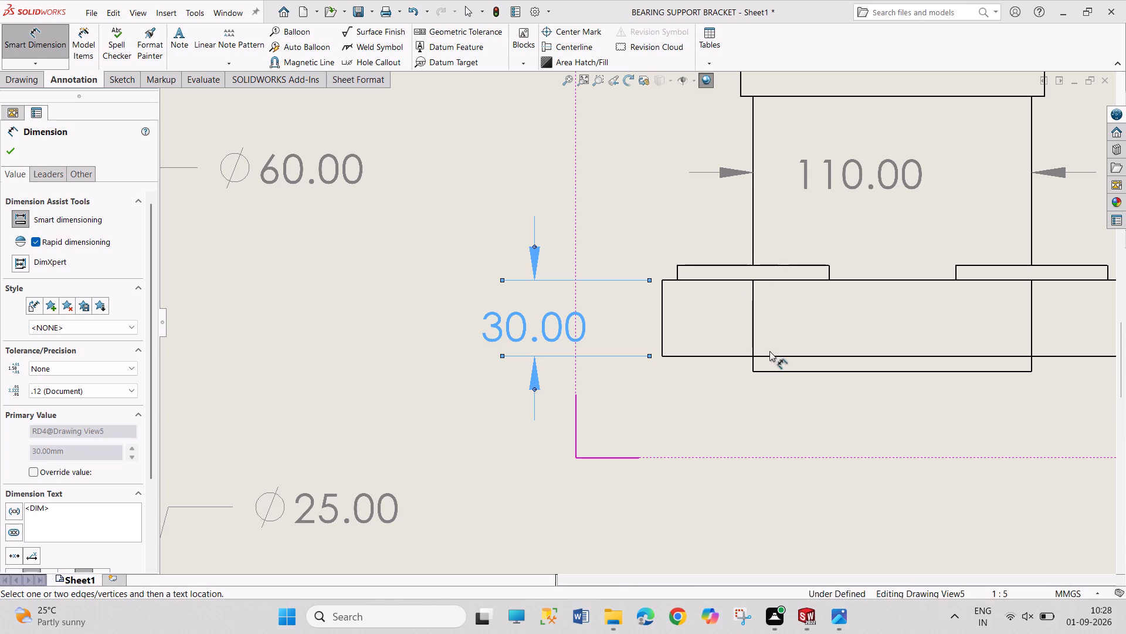
click(771, 358)
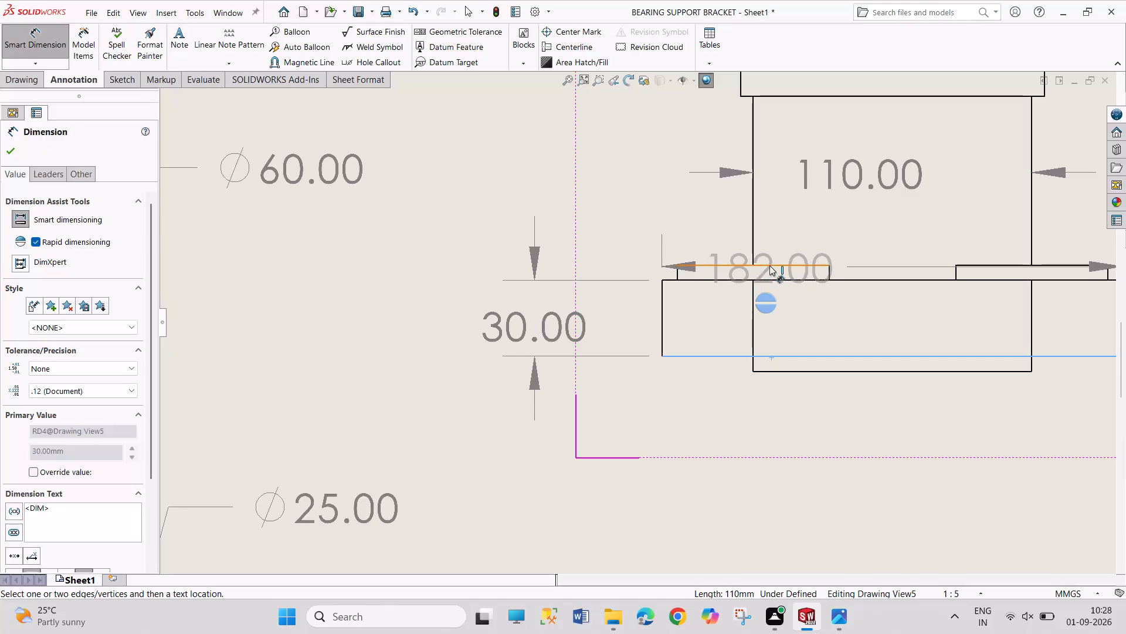
click(769, 265)
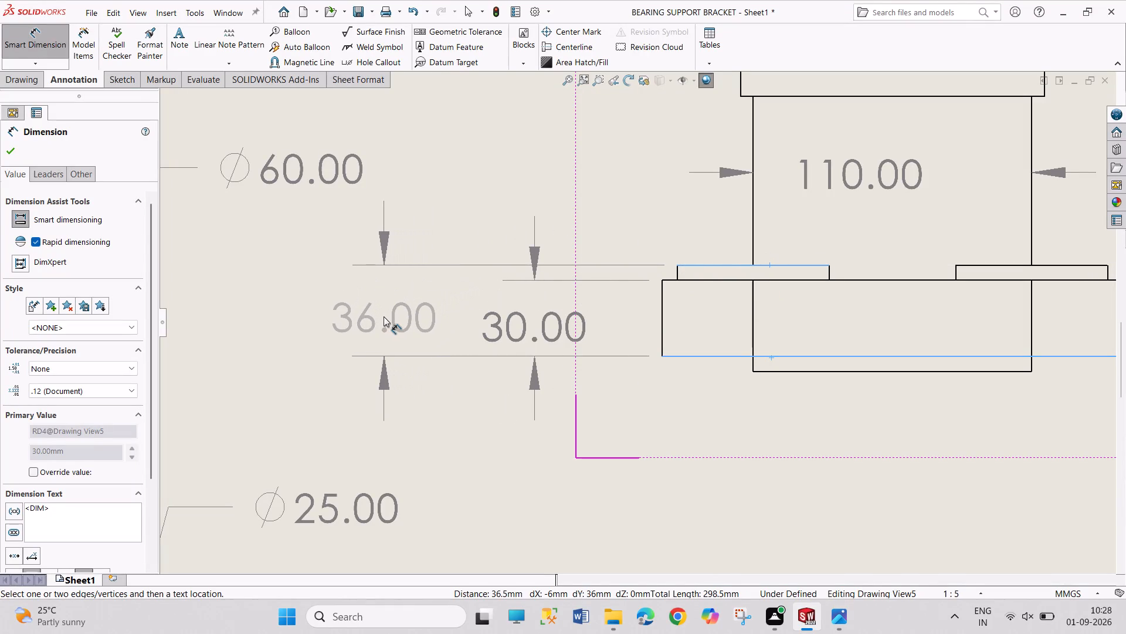
click(384, 316)
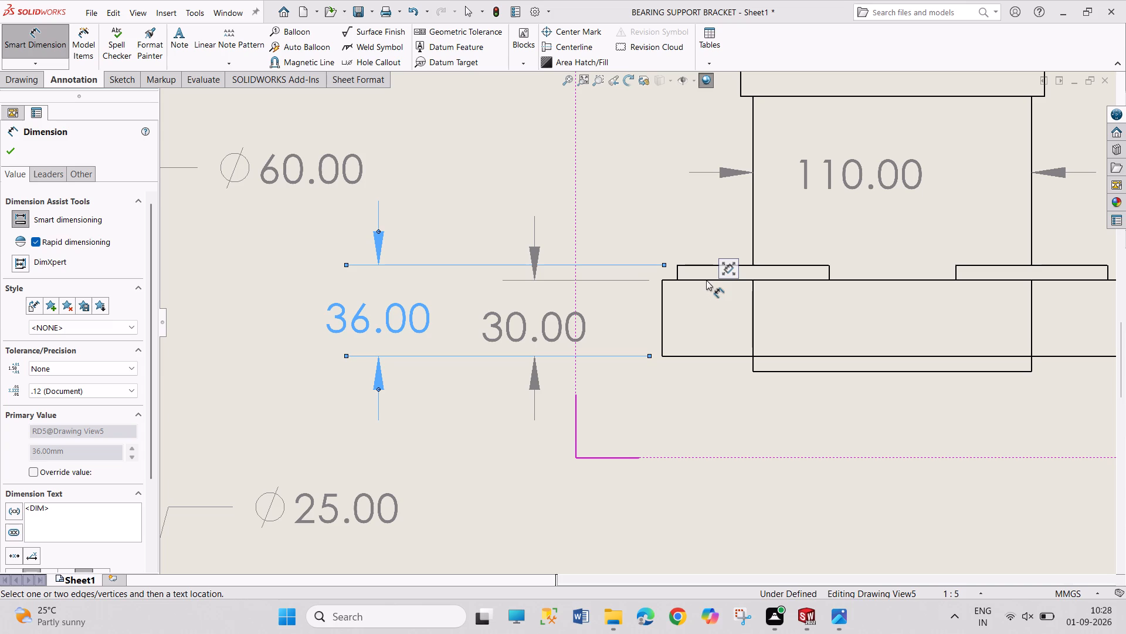
Dimension the raised pad's height above the base plate in the side view.
click(707, 281)
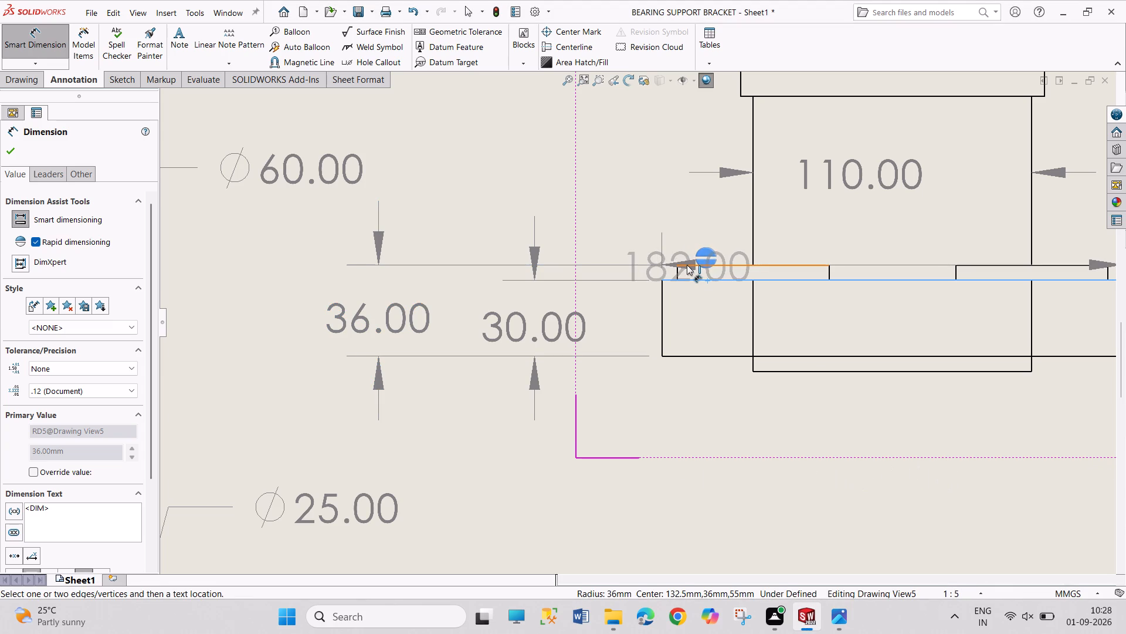
click(687, 265)
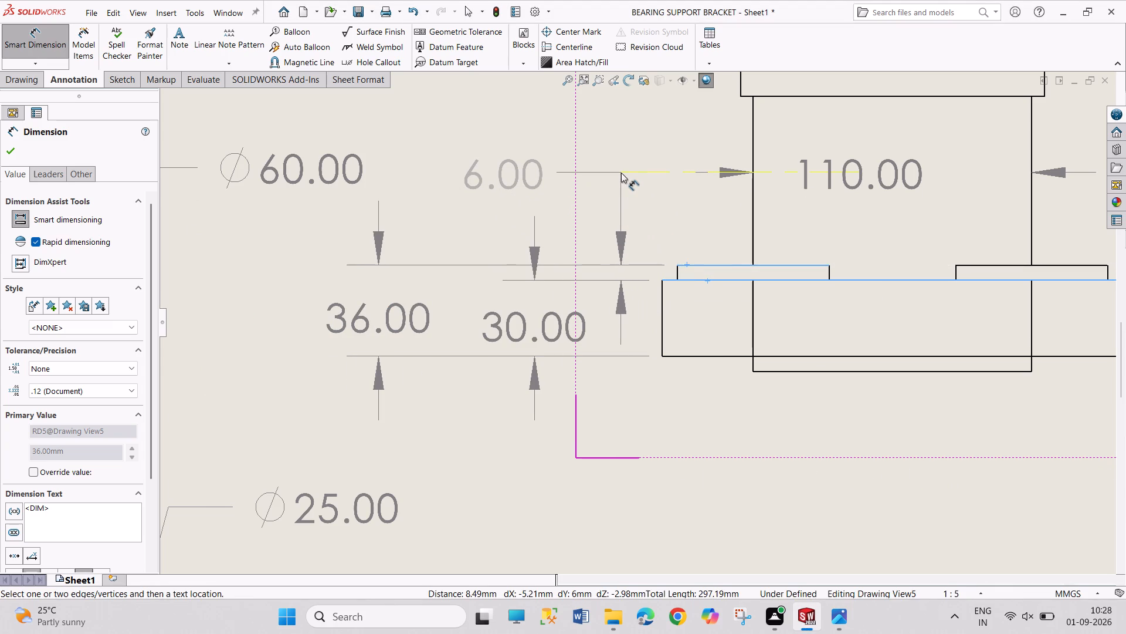
click(621, 171)
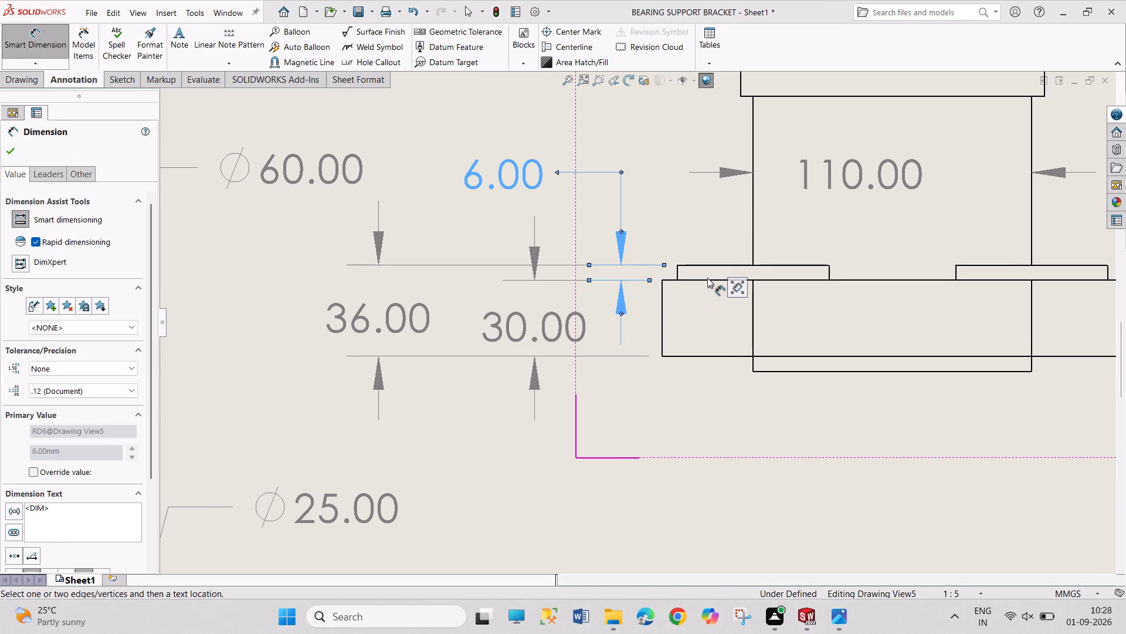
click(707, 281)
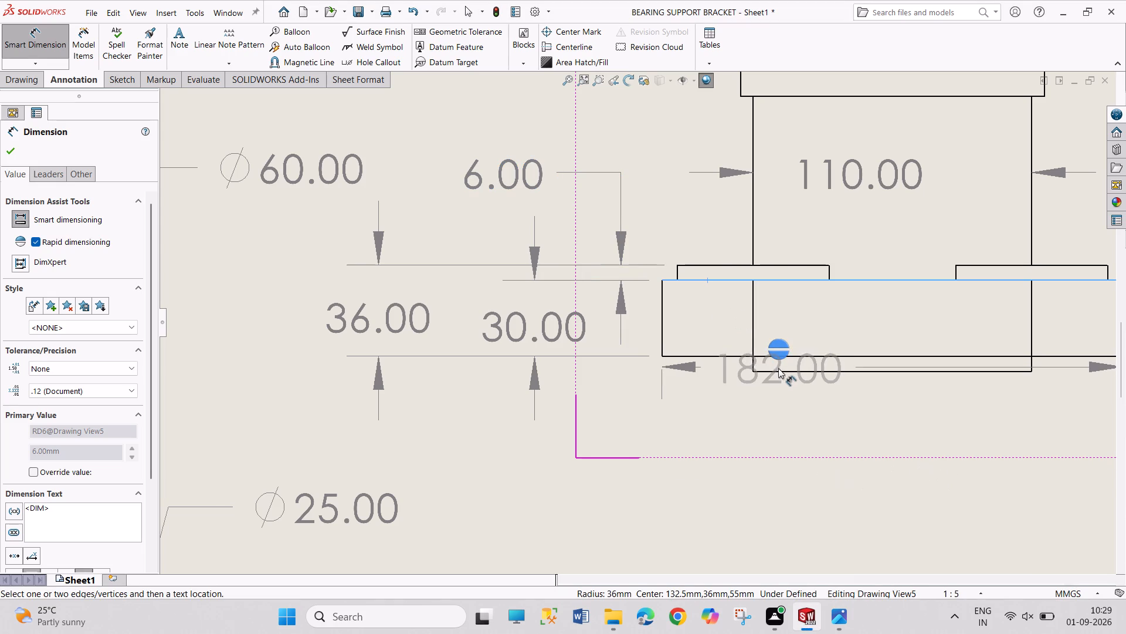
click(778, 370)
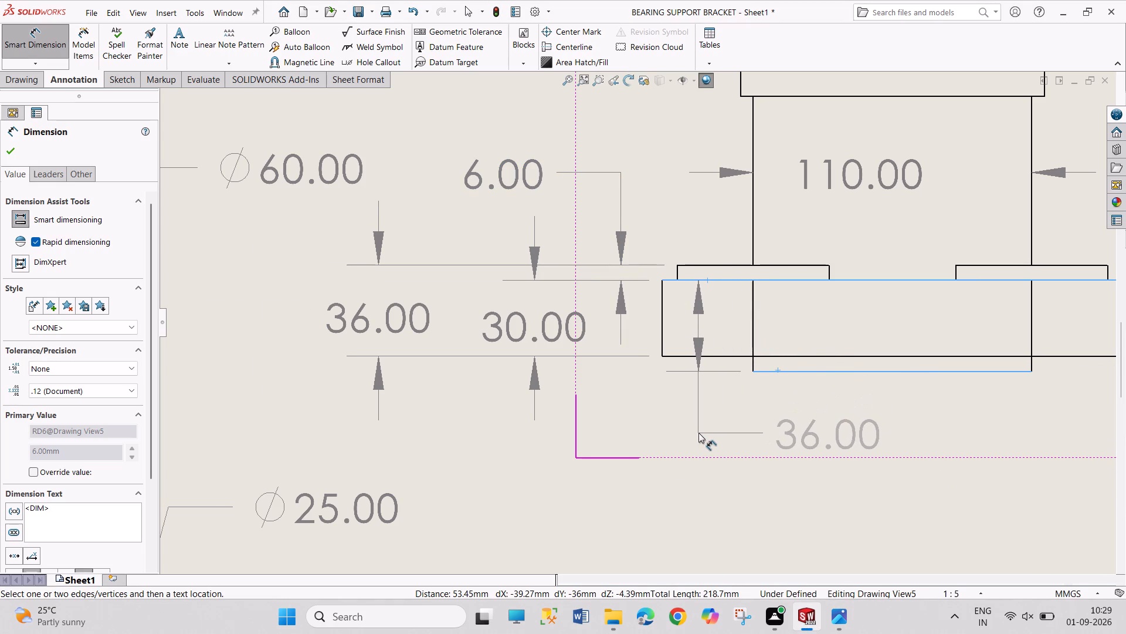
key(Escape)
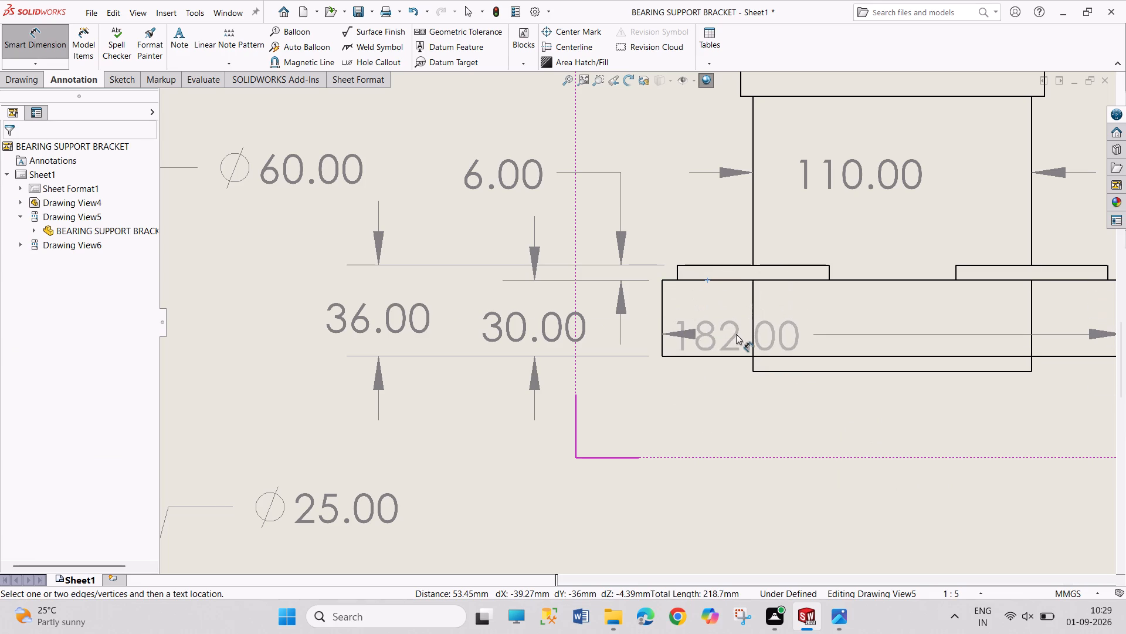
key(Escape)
Dimension the height from the upright's bottom edge to the raised pad's top in the side view.
click(734, 264)
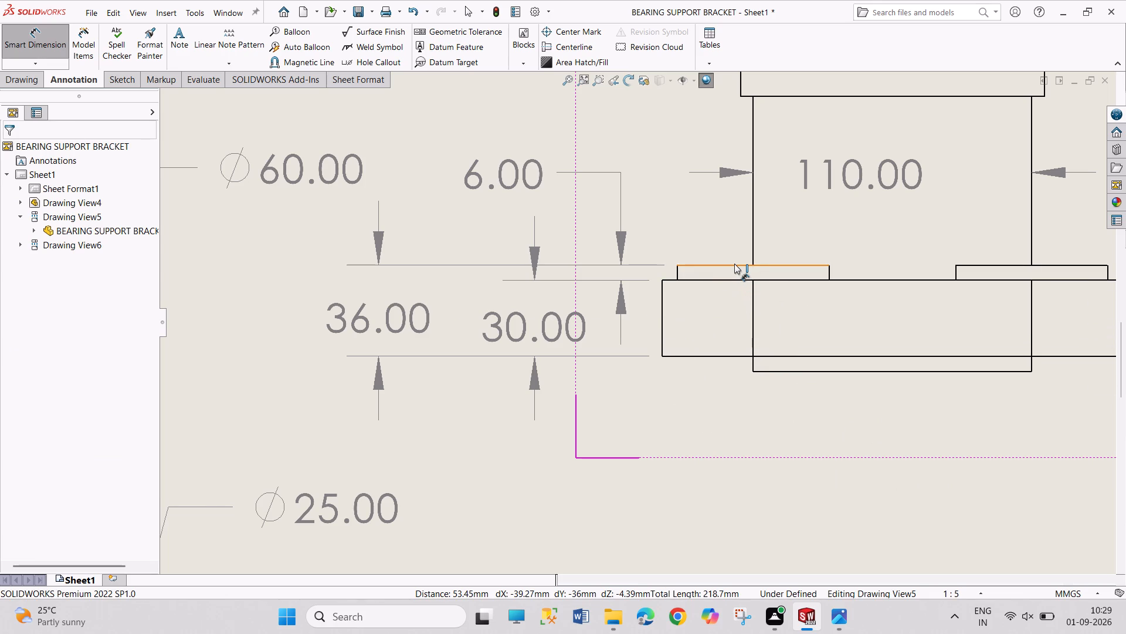
click(781, 372)
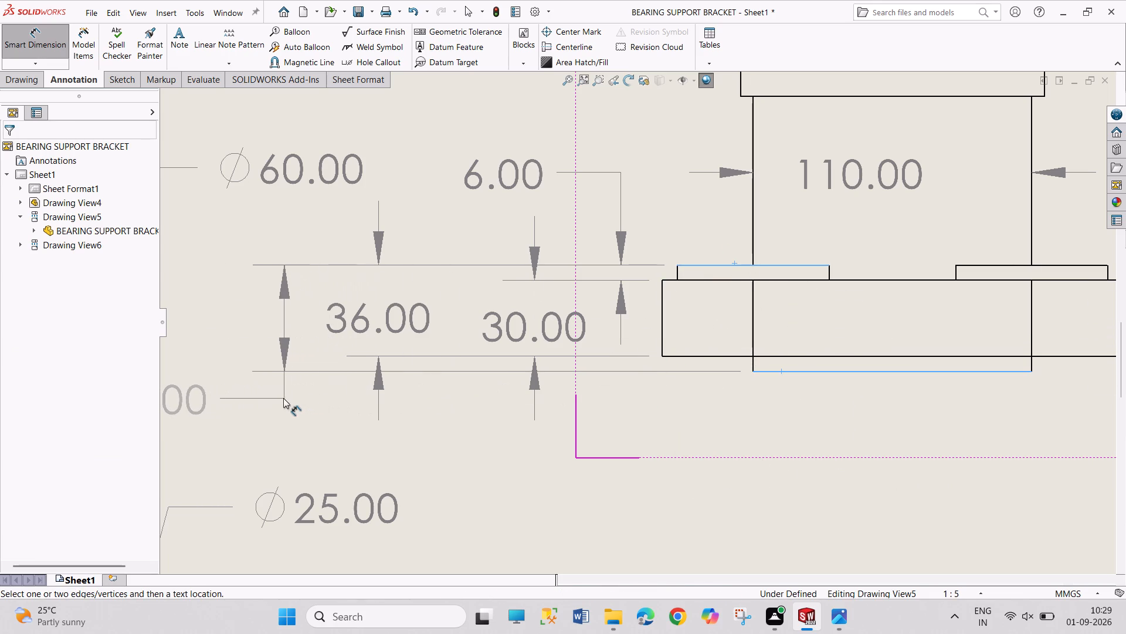
click(282, 398)
scroll(523, 451, up, 3)
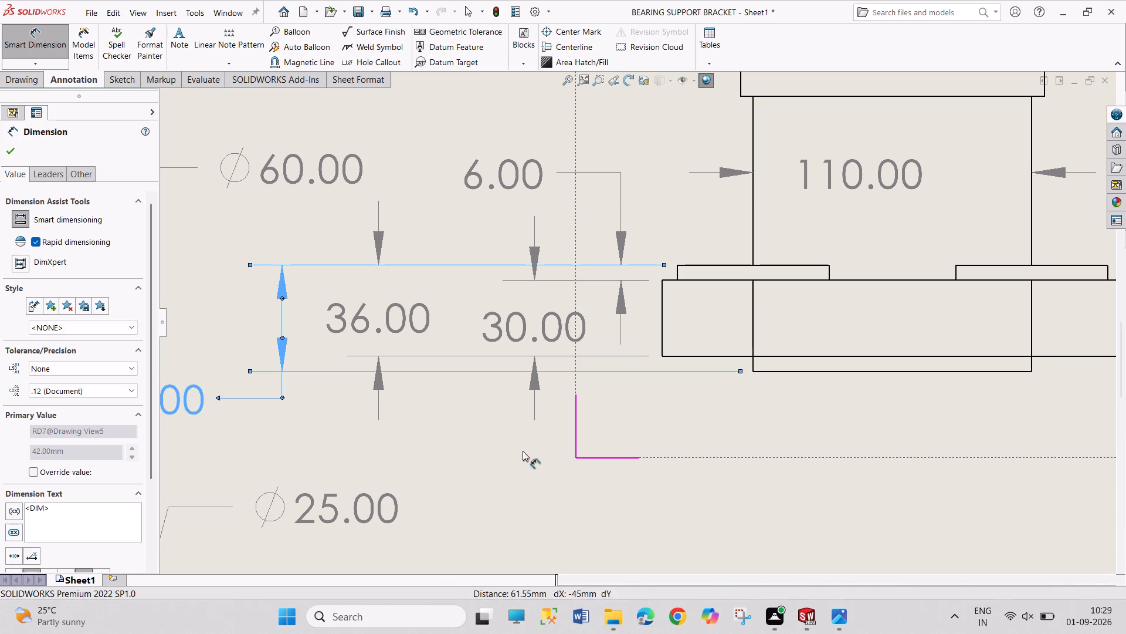
scroll(525, 451, up, 4)
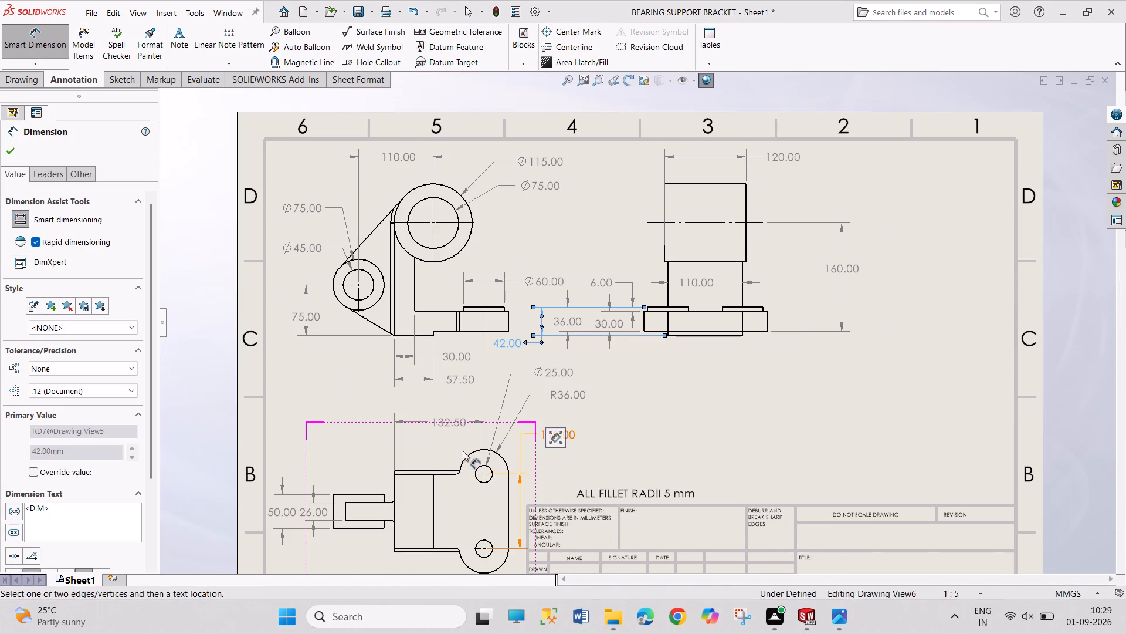
click(15, 150)
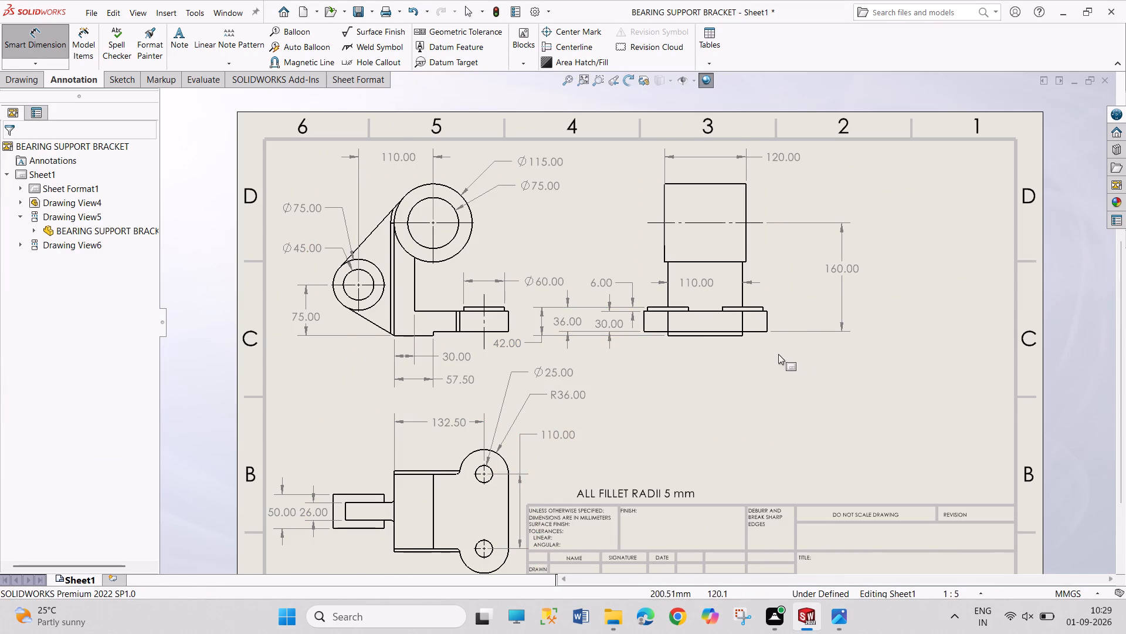
Move the side view farther away from the front view, keeping it aligned horizontally.
drag(775, 340, 849, 338)
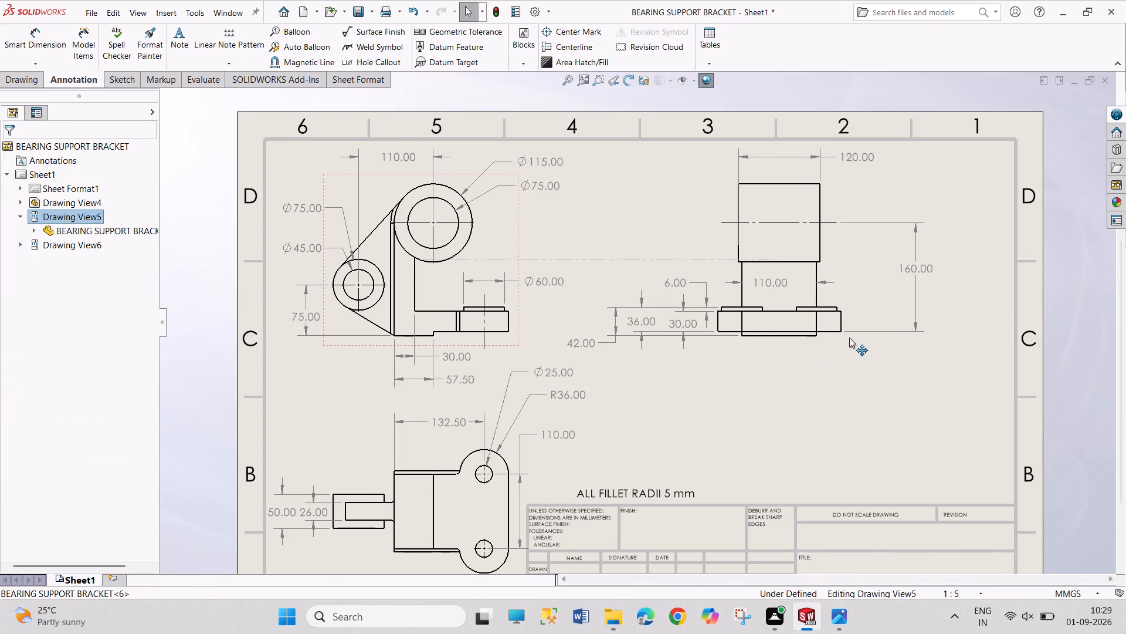
drag(849, 338, 872, 338)
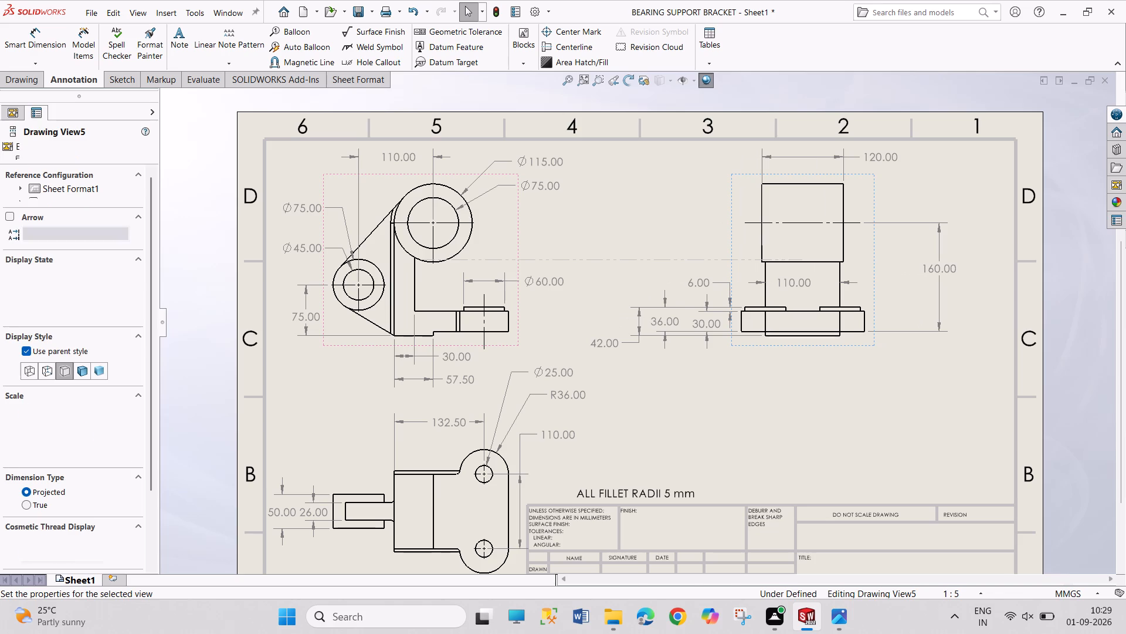
Reposition the side view's 42.00 dimension so its text sits above its extension lines, between the two views.
drag(603, 346, 608, 263)
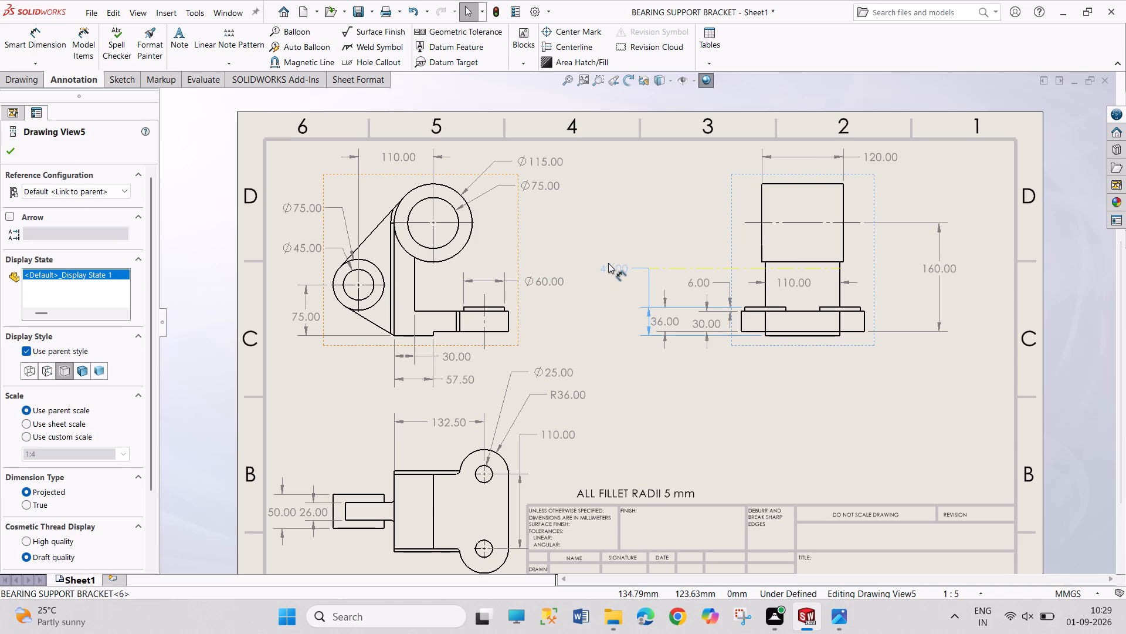
drag(608, 263, 596, 268)
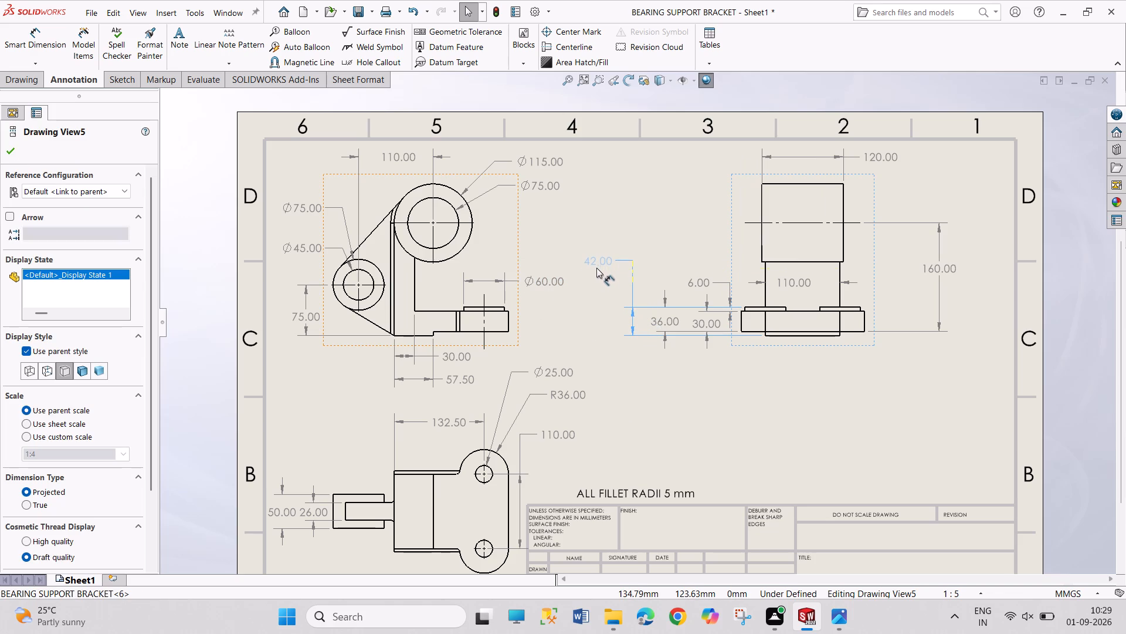
drag(596, 268, 596, 271)
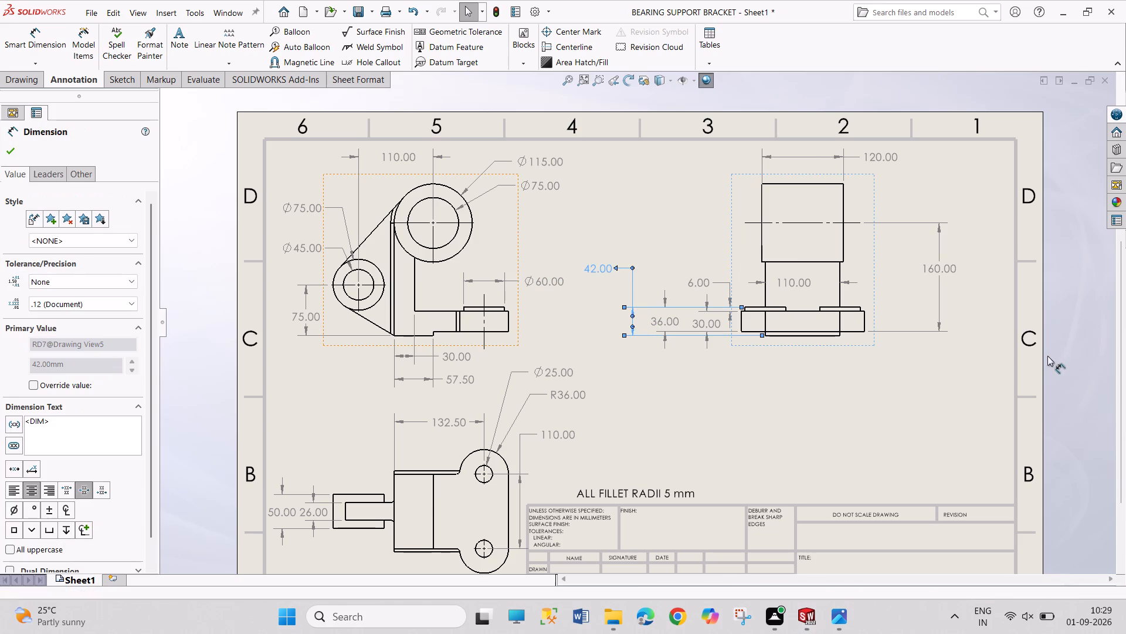
click(1068, 372)
Dimension the vertical offset between the base plate's bottom edge and the upright's bottom edge, placed right of the side view.
drag(31, 42, 36, 56)
scroll(835, 330, down, 4)
scroll(754, 332, down, 5)
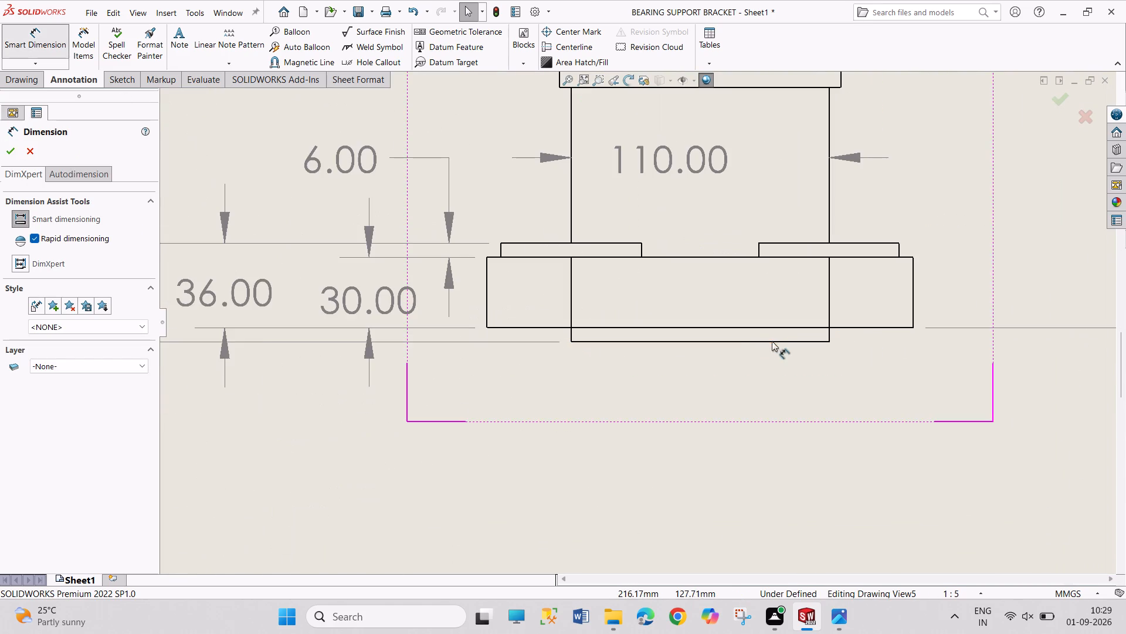
click(788, 326)
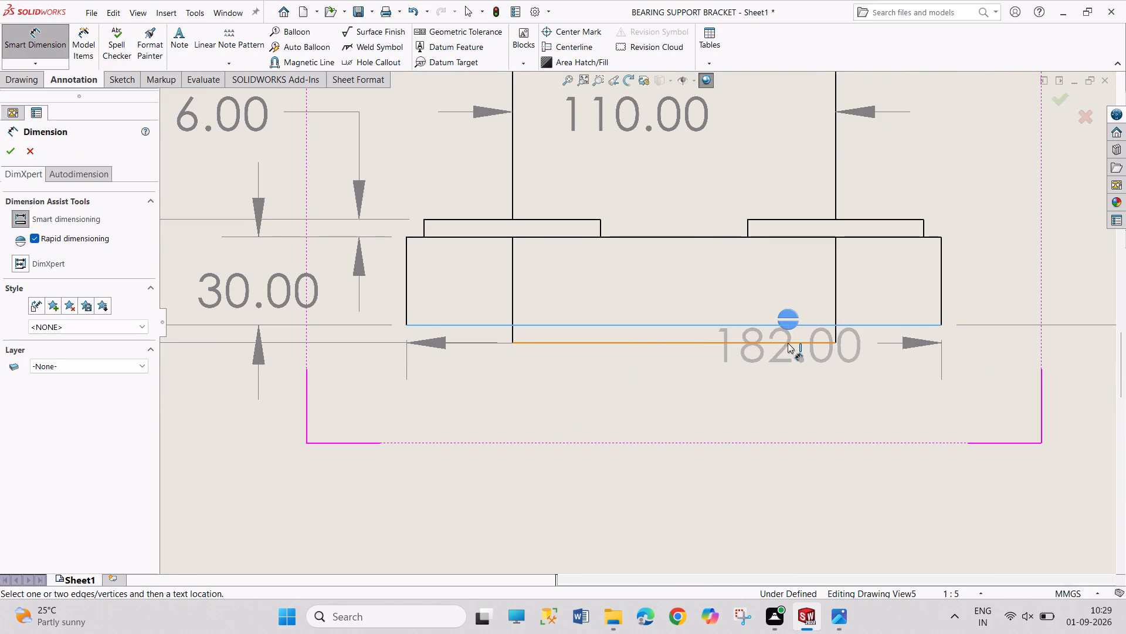
click(788, 343)
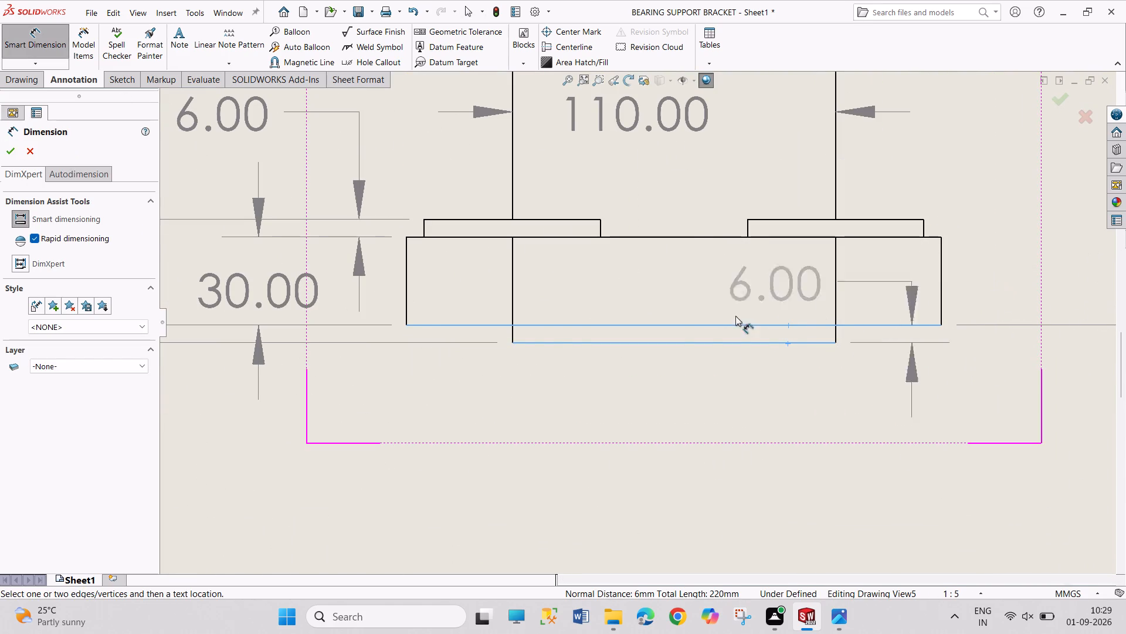
click(1009, 276)
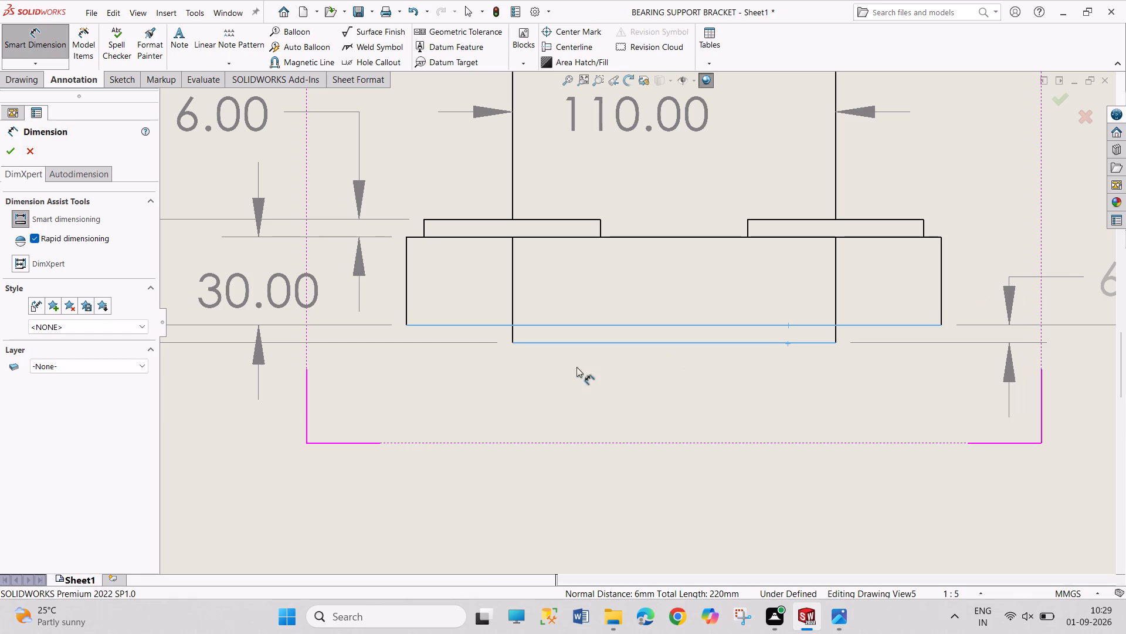
scroll(634, 391, up, 6)
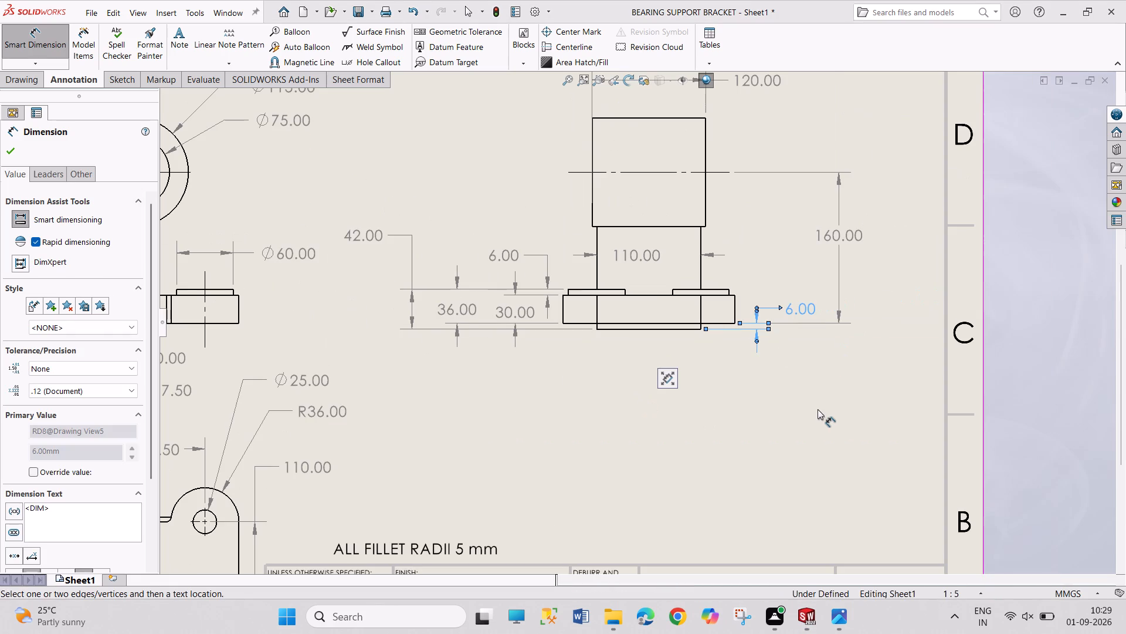
click(818, 409)
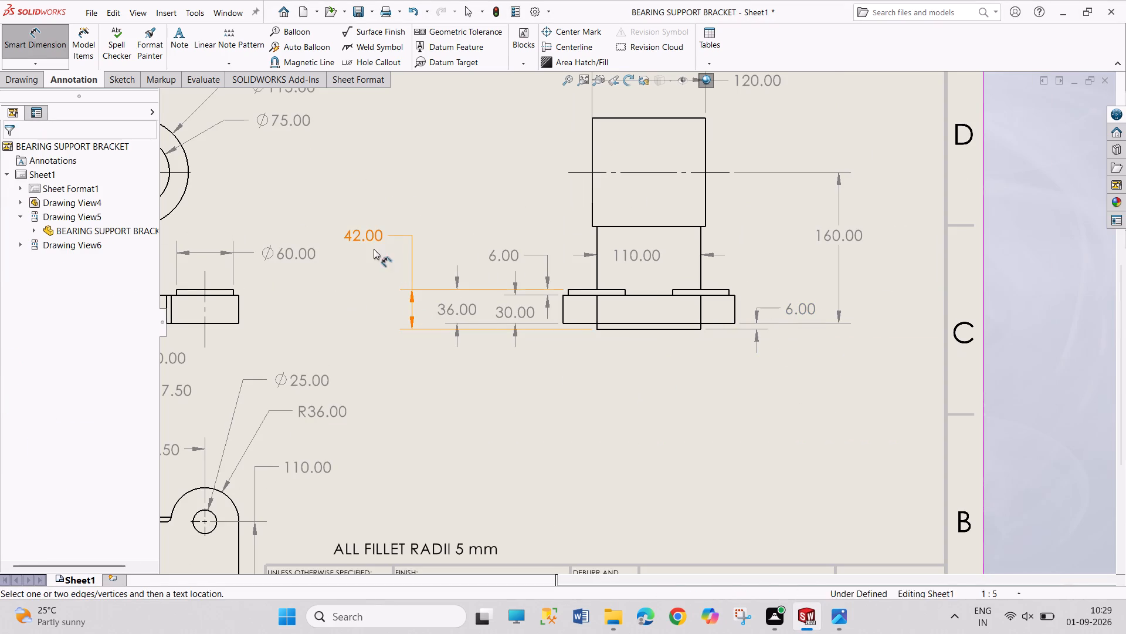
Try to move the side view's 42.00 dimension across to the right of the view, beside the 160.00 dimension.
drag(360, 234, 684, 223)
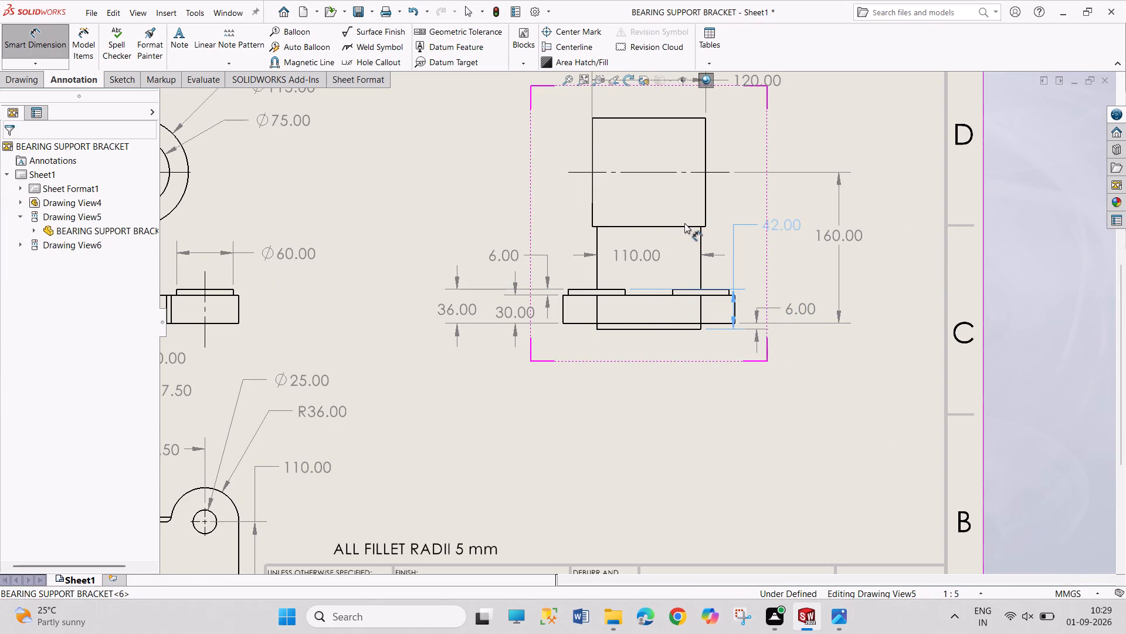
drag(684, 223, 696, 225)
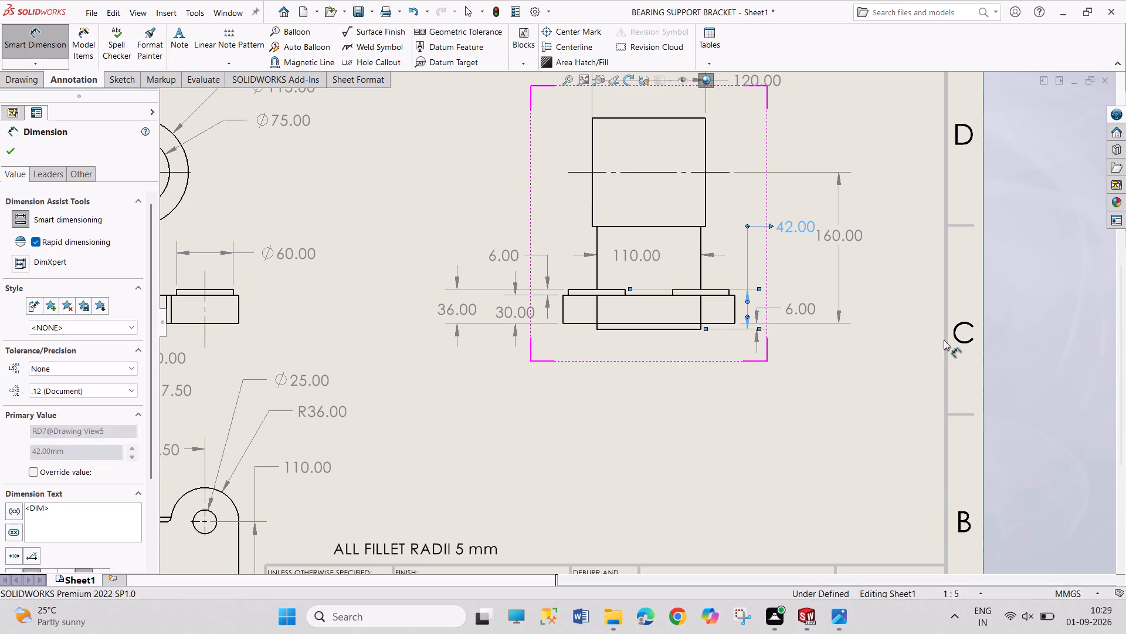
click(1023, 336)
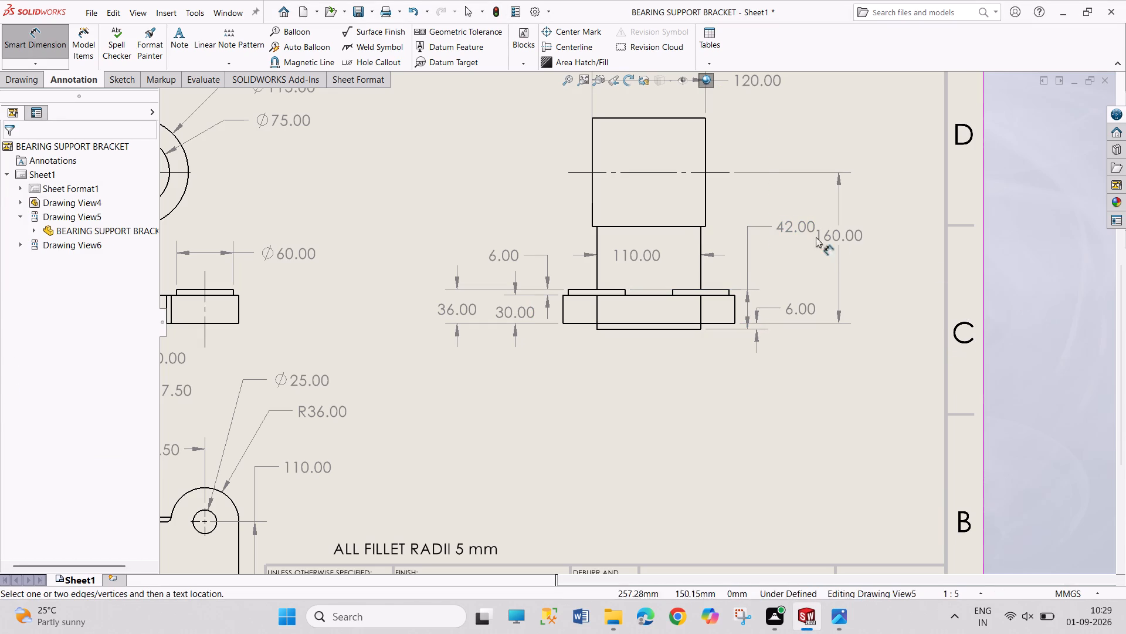
Delete the side view's 42.00 height dimension.
click(796, 230)
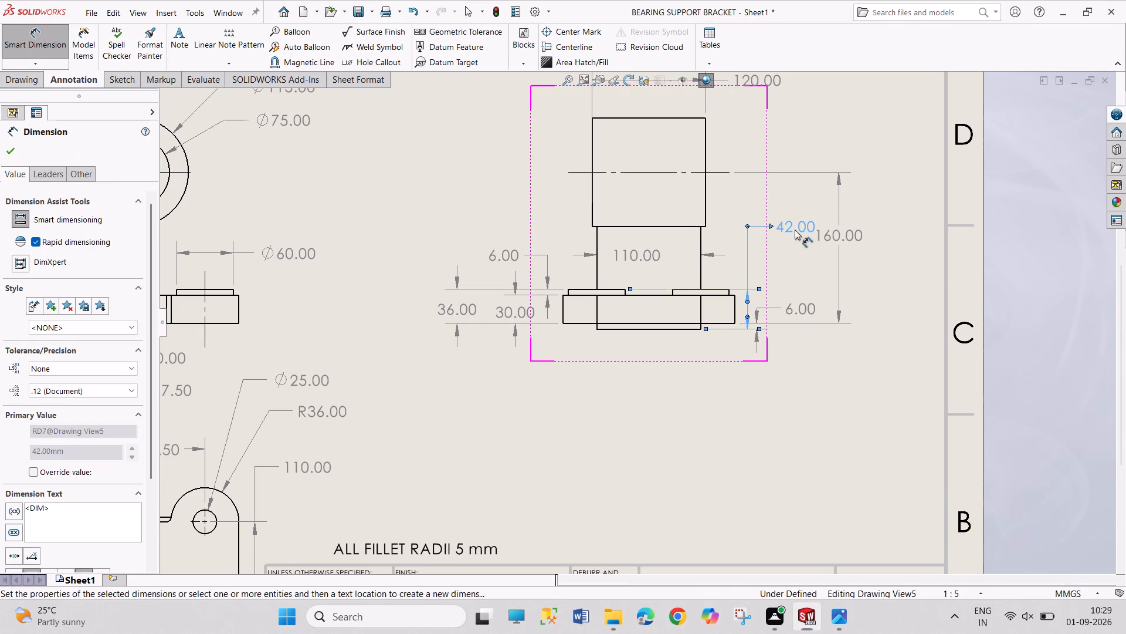
key(Delete)
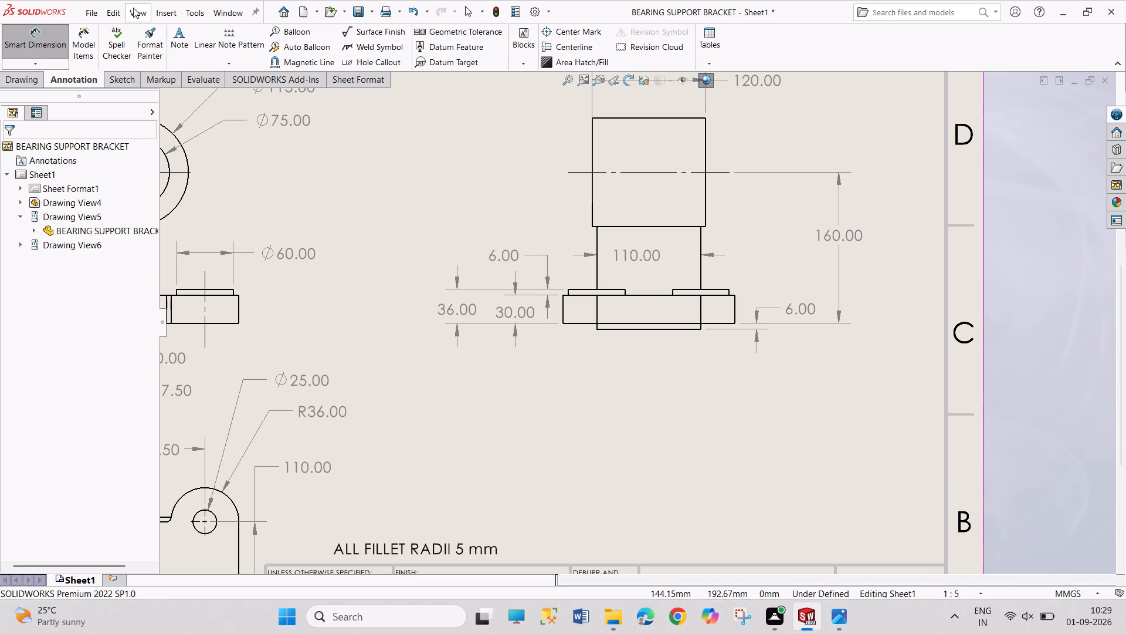
Dimension the height from the upright's bottom edge to the right-hand raised pad's top, placed between the side view and its 160.00 dimension.
click(696, 330)
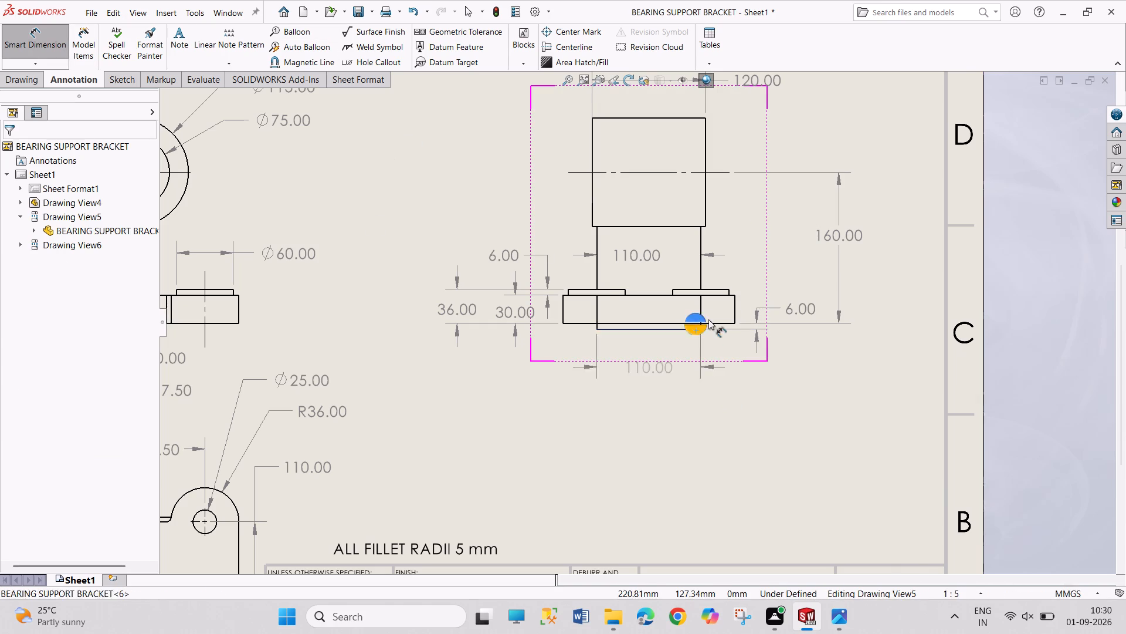
click(723, 288)
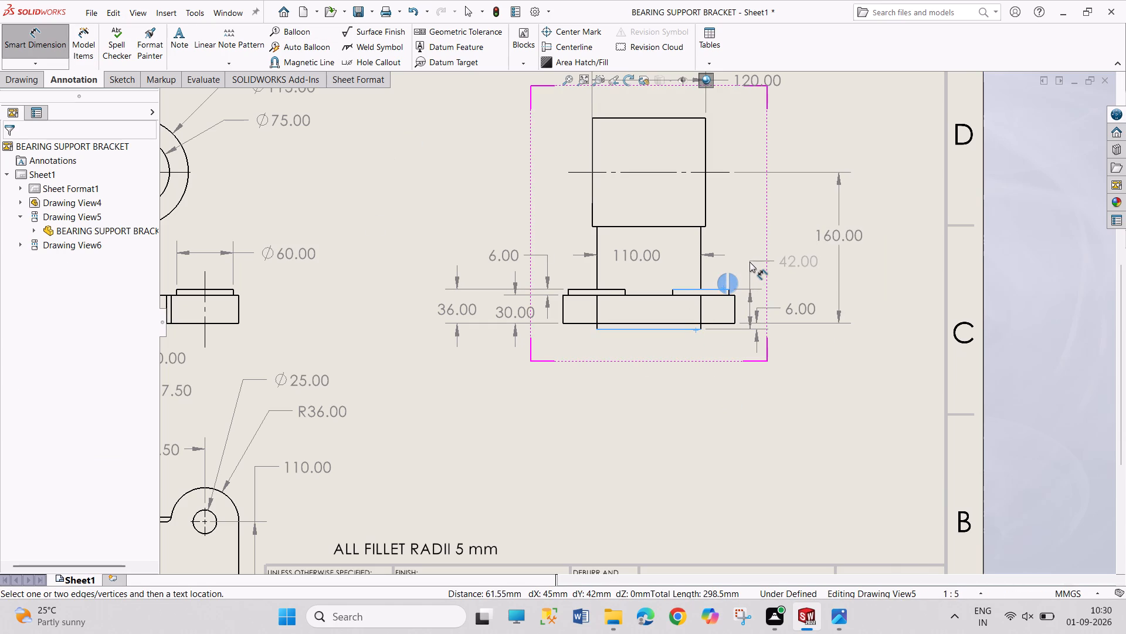
click(749, 262)
click(12, 150)
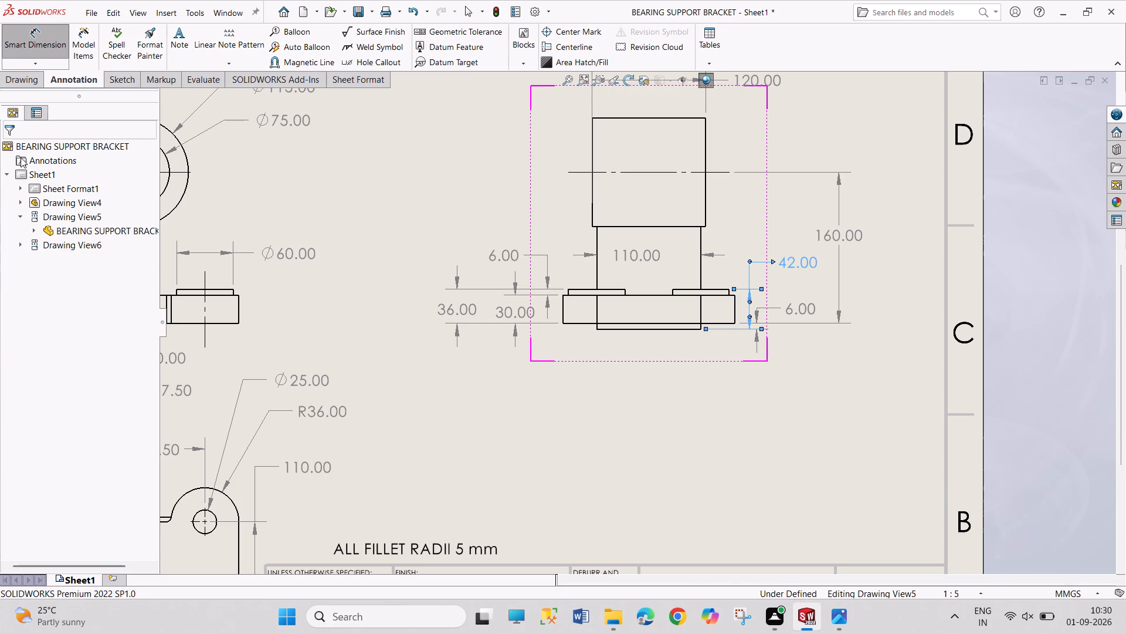
Insert an isometric model view of the bracket, shaded with edges at a custom scale of 1:5, below the side view.
scroll(669, 498, up, 1)
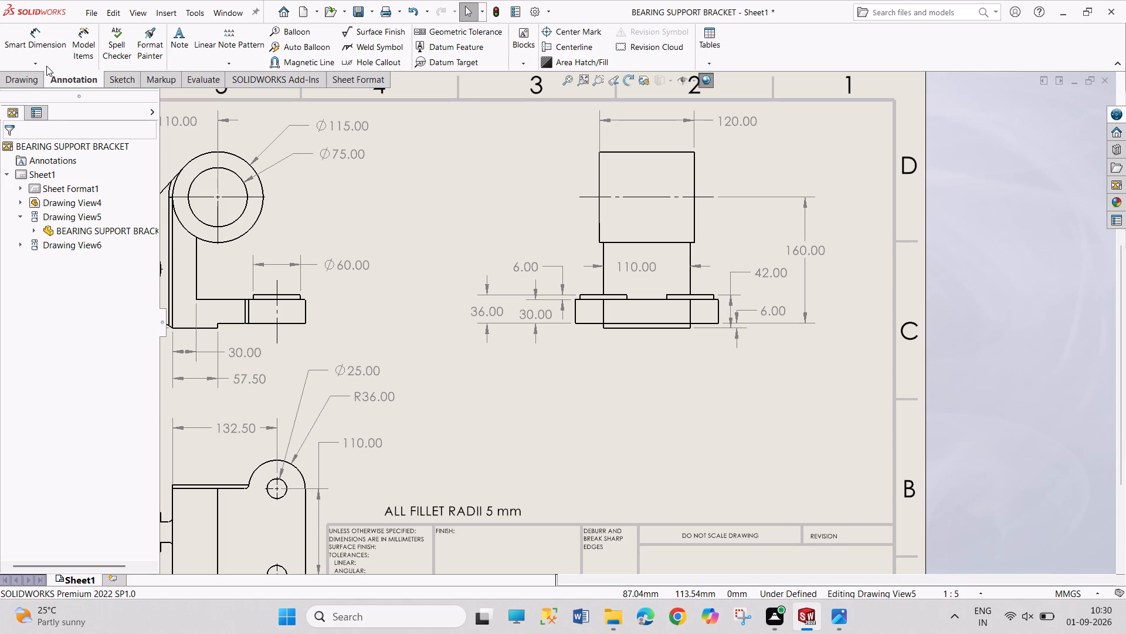
click(13, 80)
click(15, 46)
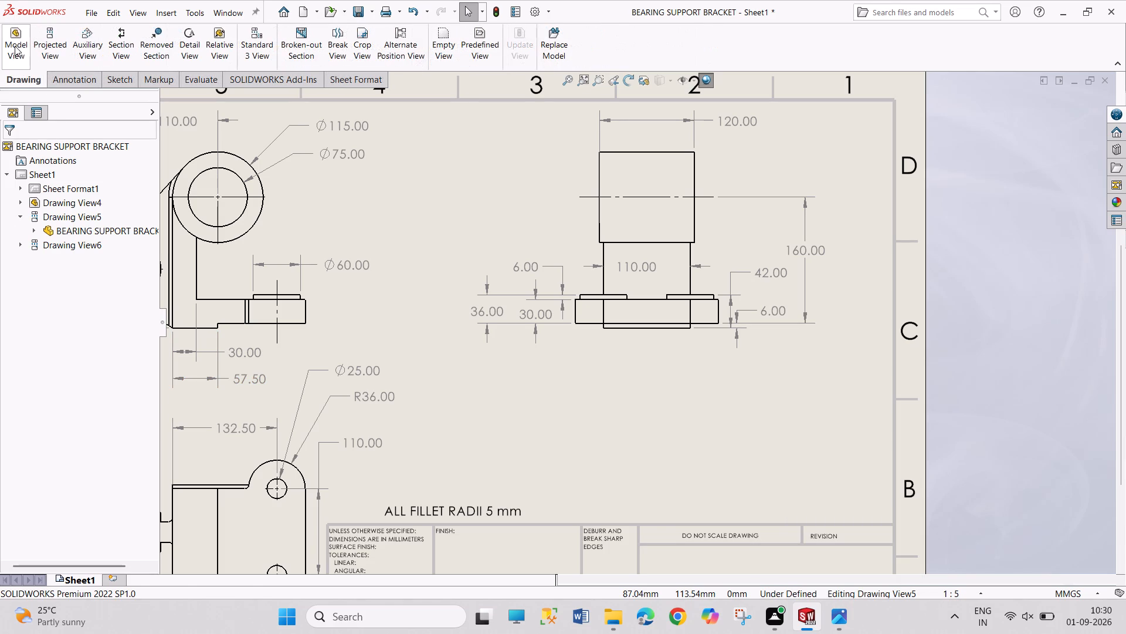
double_click(73, 252)
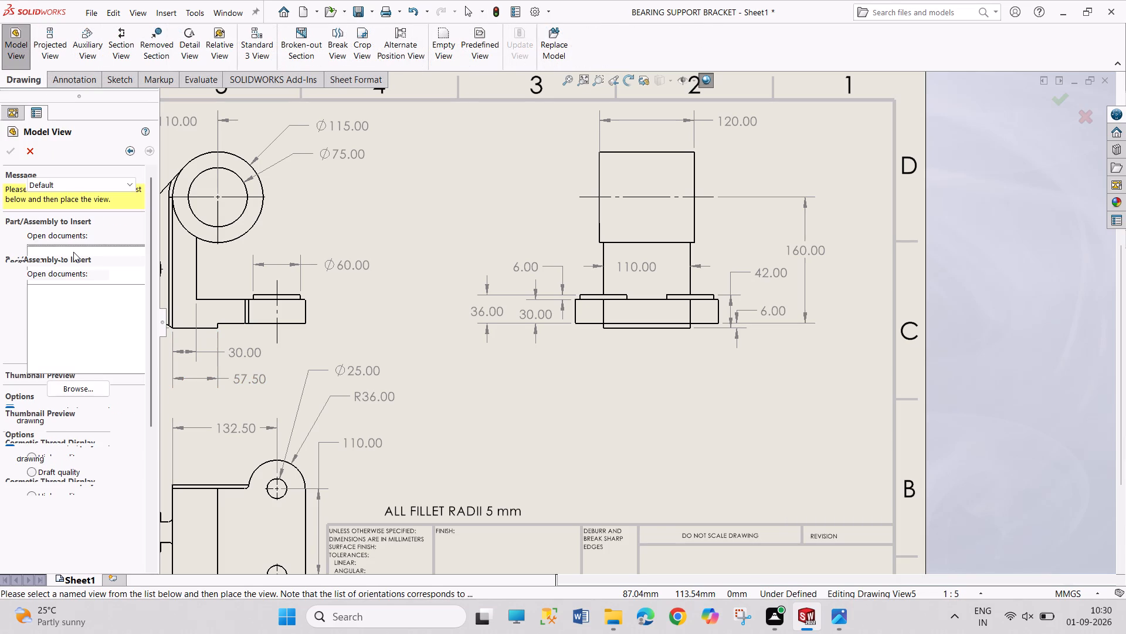
click(90, 359)
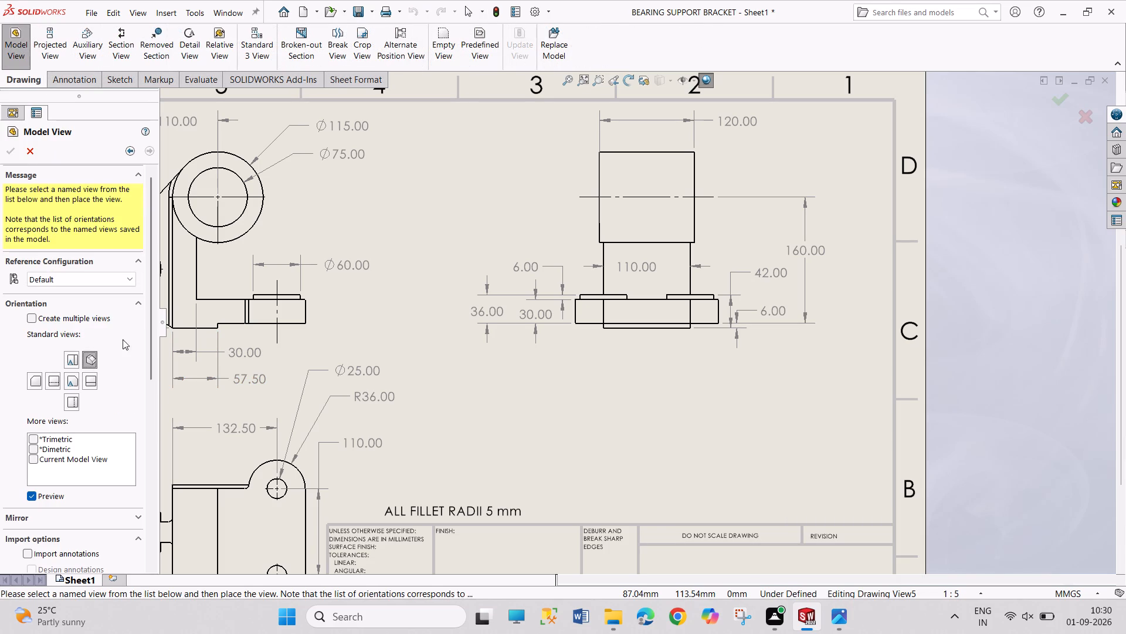
drag(148, 332, 162, 441)
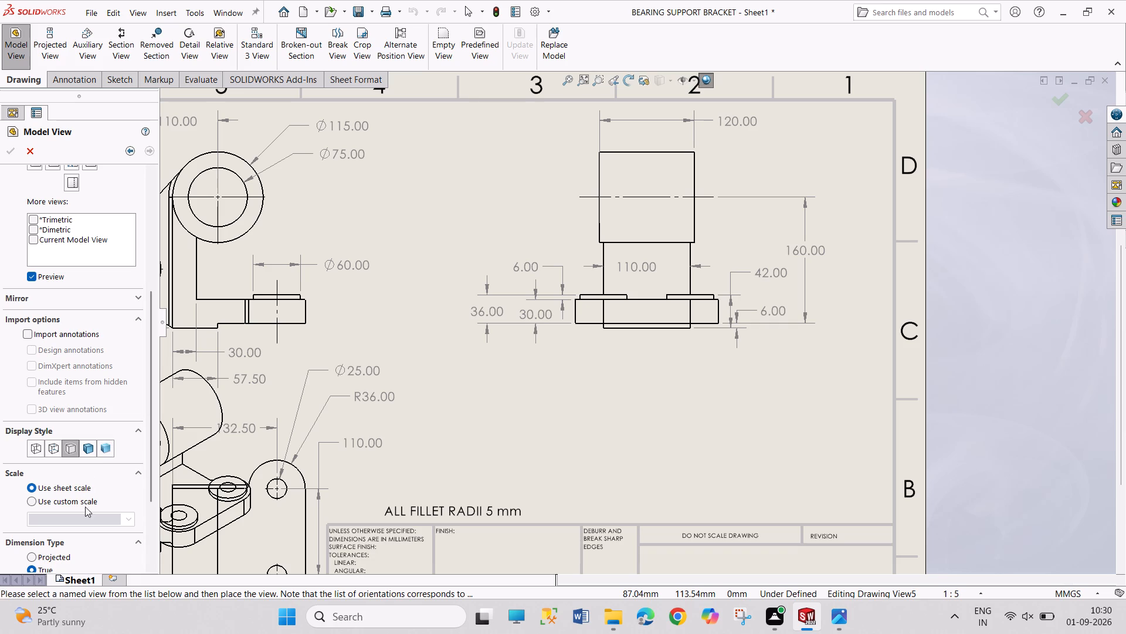
click(87, 501)
triple_click(86, 521)
double_click(86, 521)
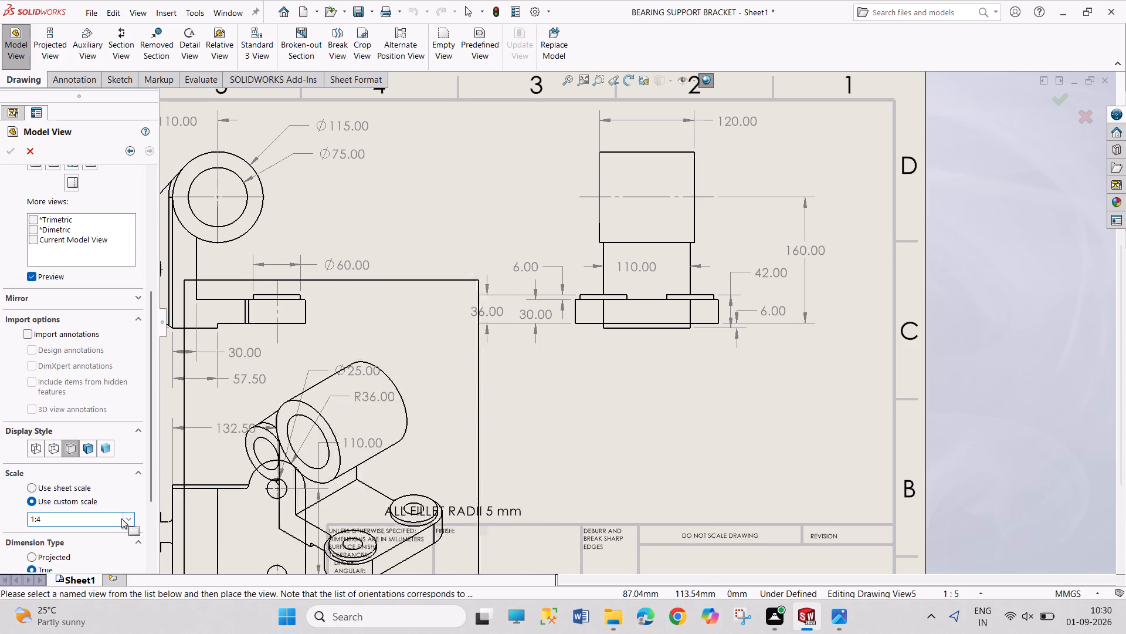
double_click(102, 517)
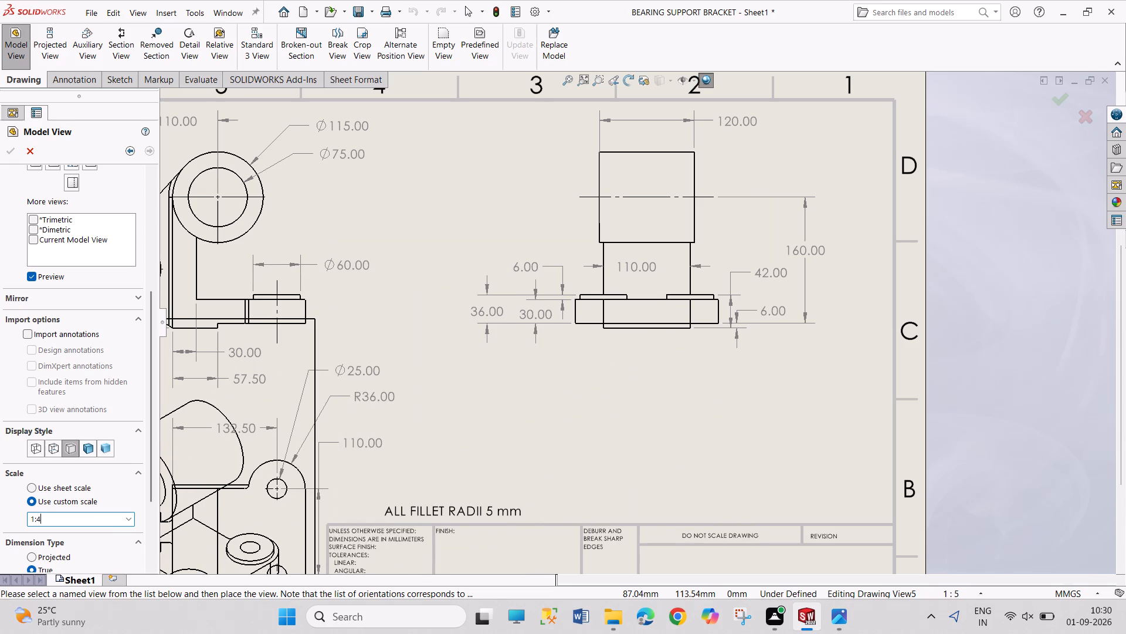
key(BackSpace)
key(5)
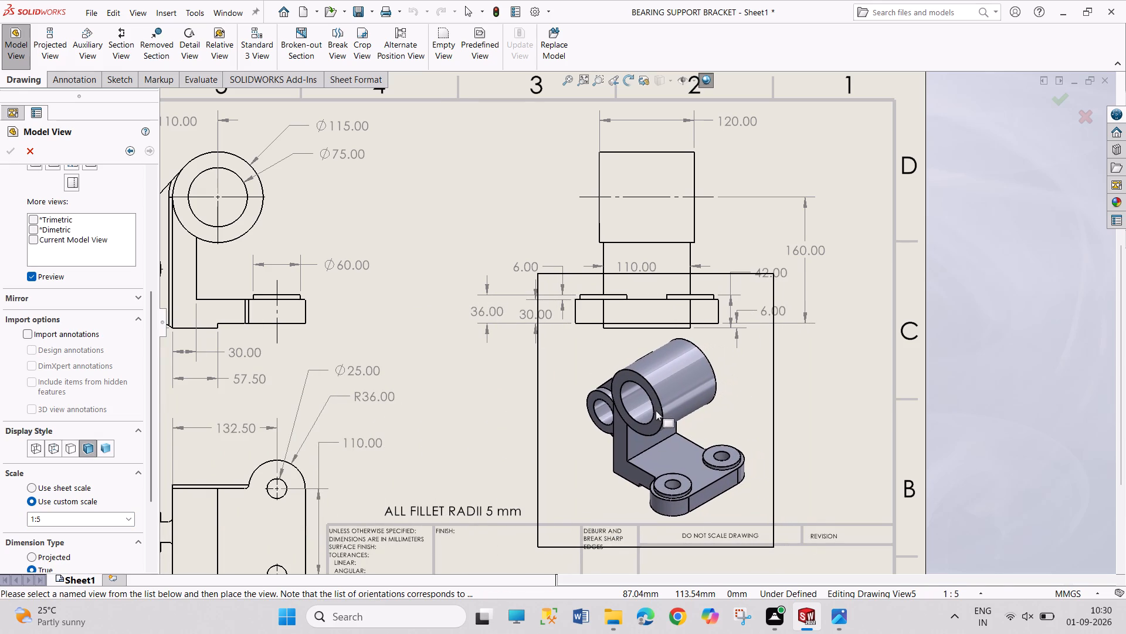
click(656, 410)
click(9, 147)
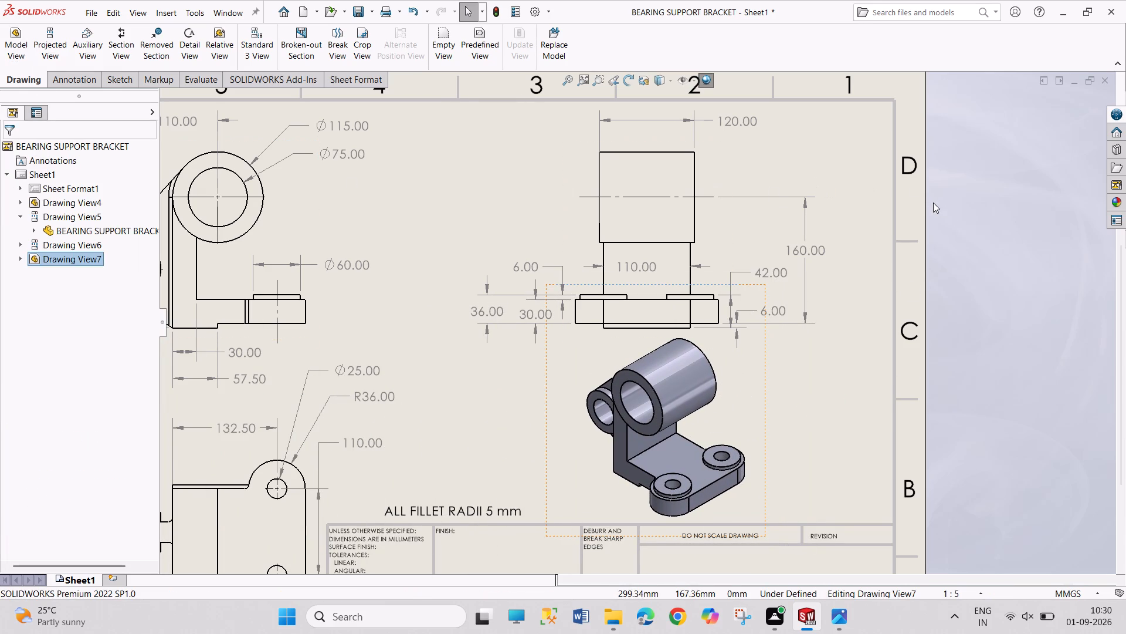
Save the drawing in the FUJI folder as BEARING SUPPORT BRACKET SHEET.
key(ctrl+s)
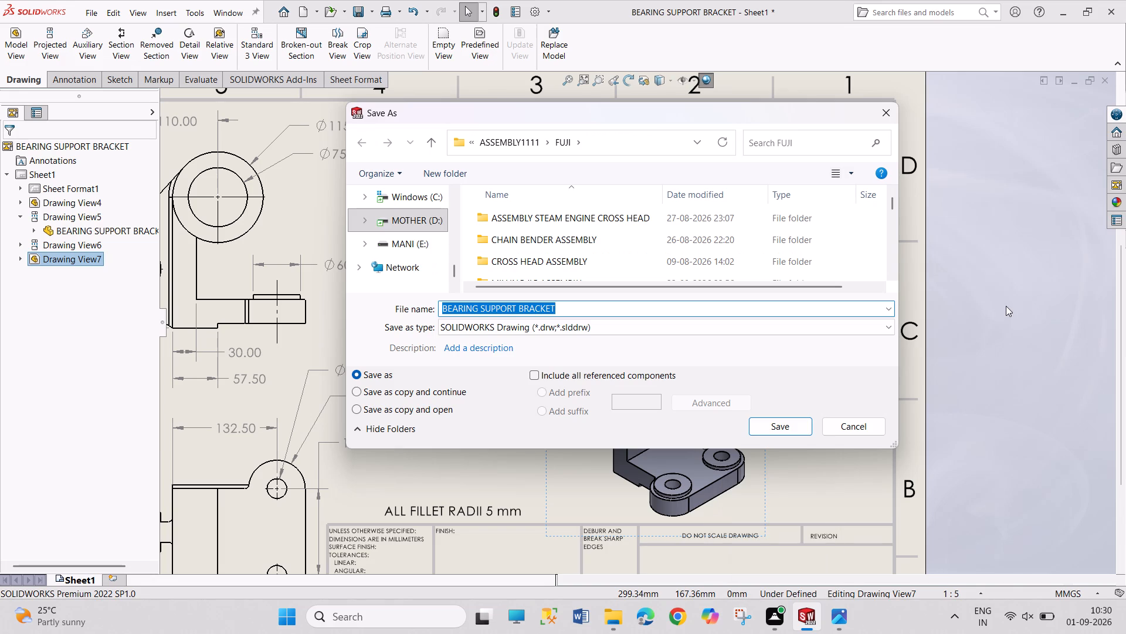
text(BEARING SUPPORT BR)
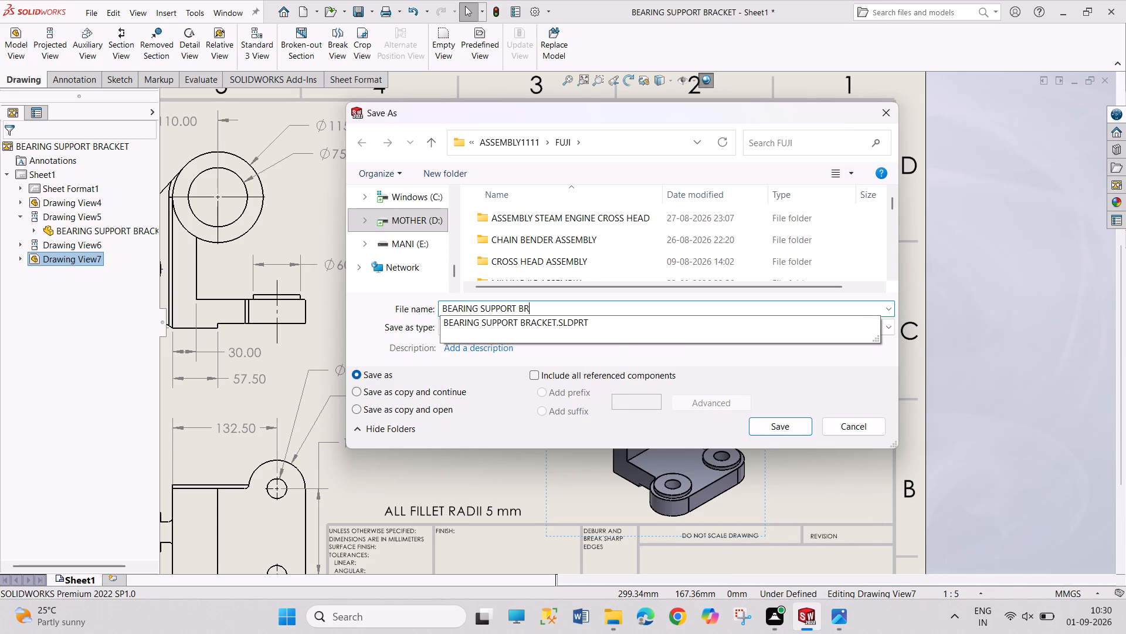
key(a)
text(CKET)
key(space)
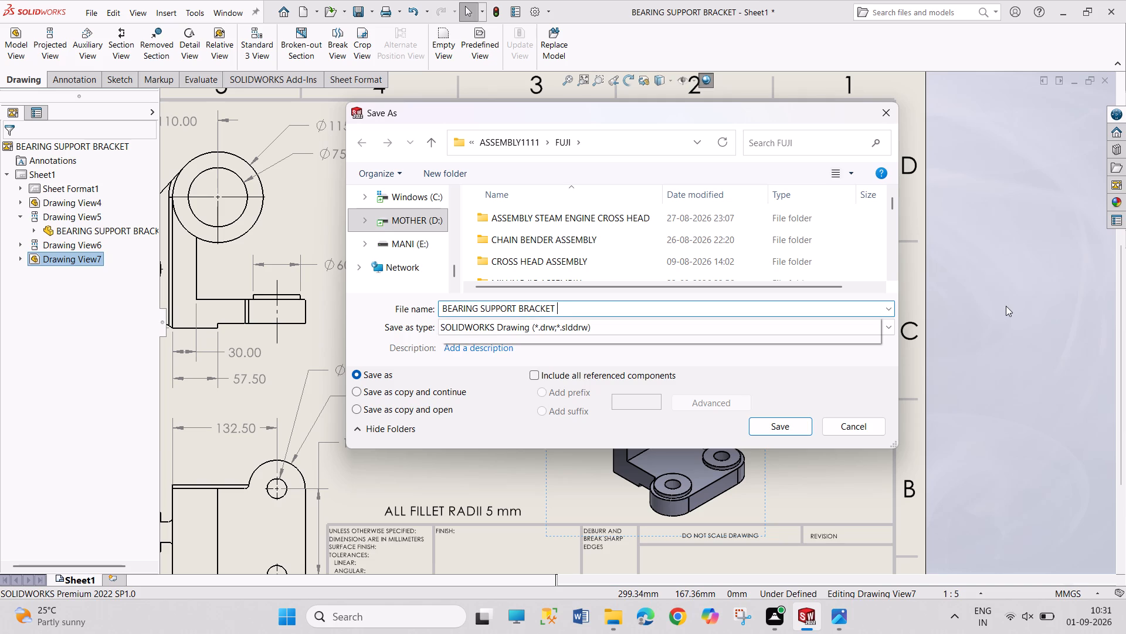
text(SHEET)
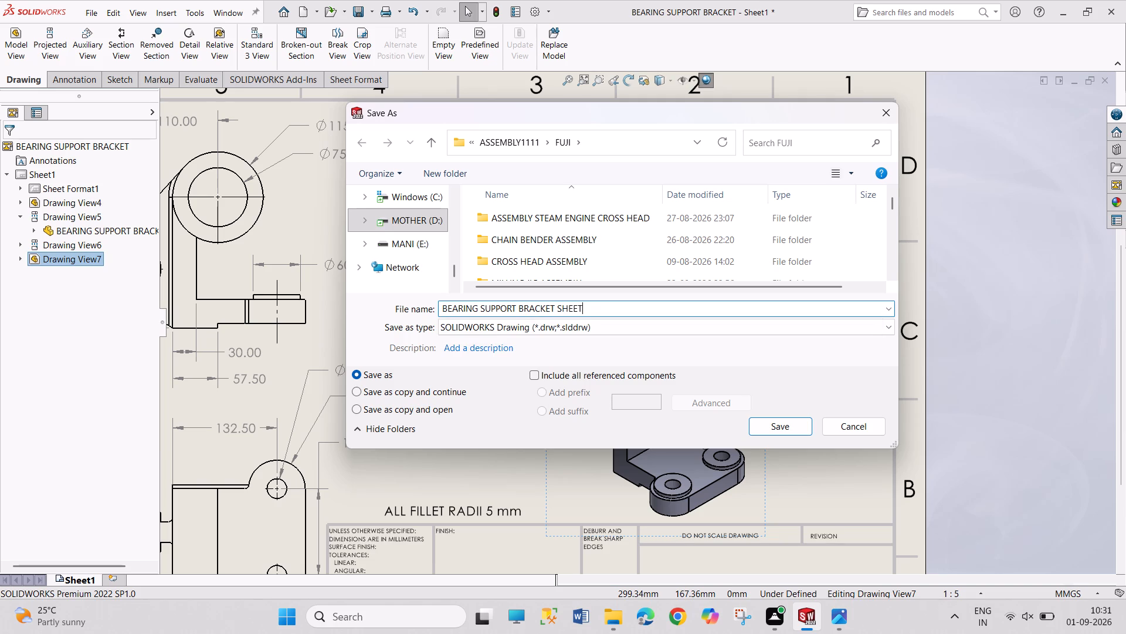
key(Return)
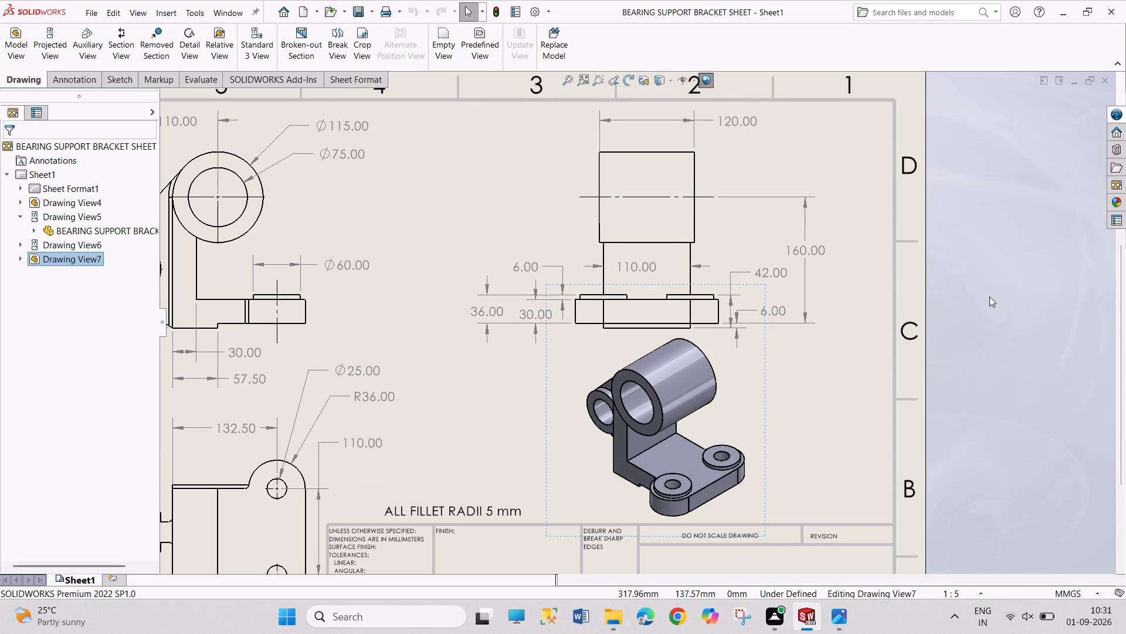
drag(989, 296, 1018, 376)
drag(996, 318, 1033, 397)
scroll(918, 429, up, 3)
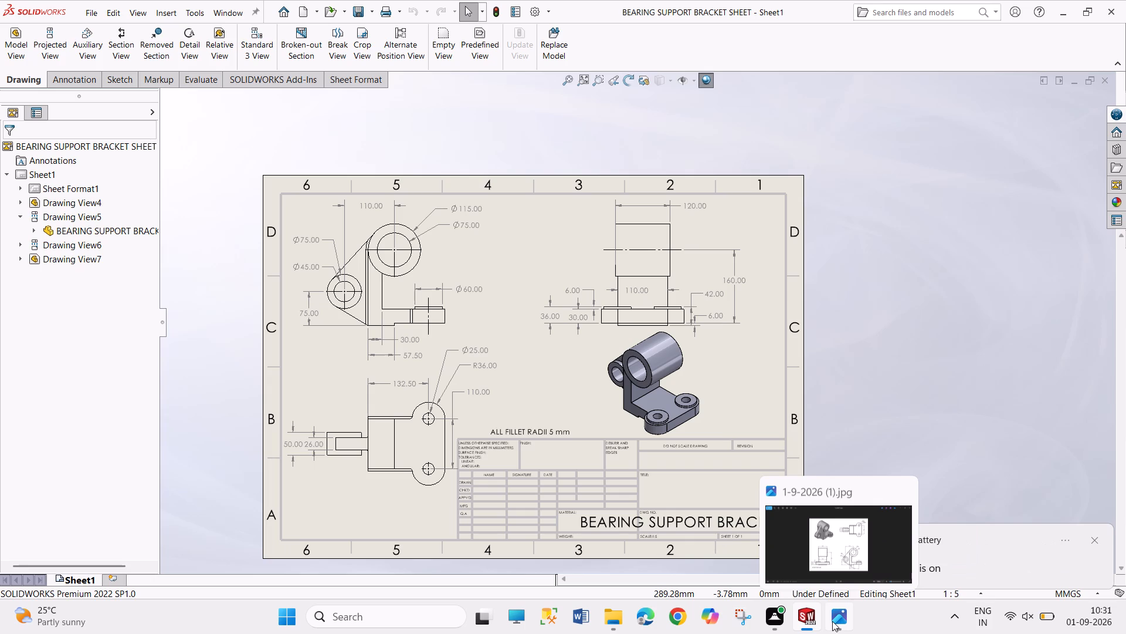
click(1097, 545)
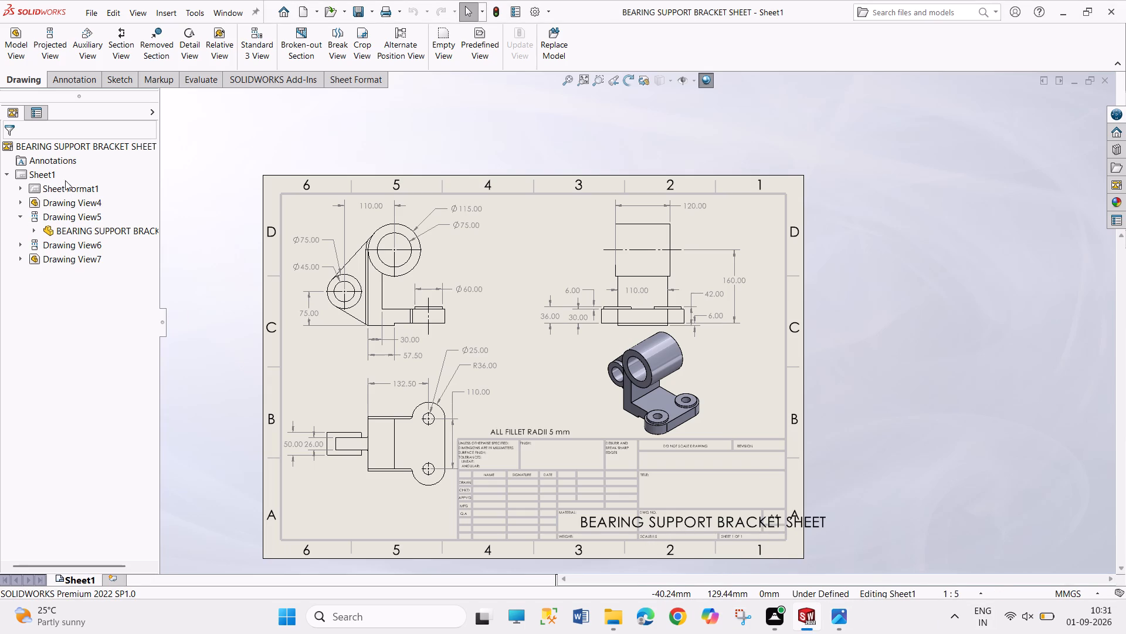
Edit the sheet format and set the font size of the DWG NO. file-name note in the title block to 11.
right_click(45, 173)
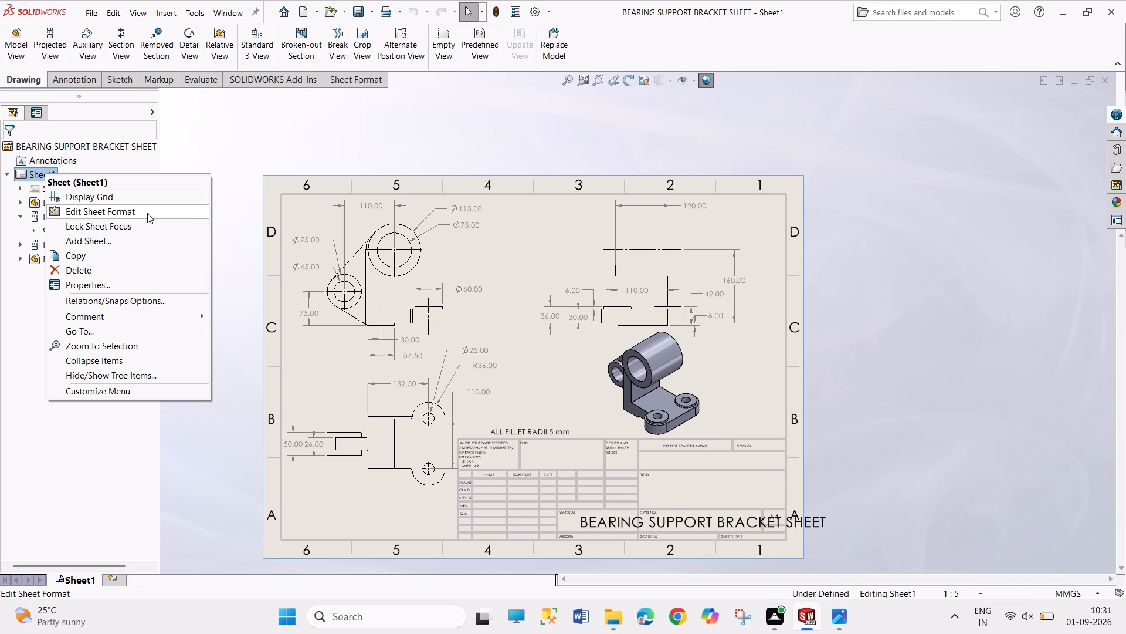
click(147, 213)
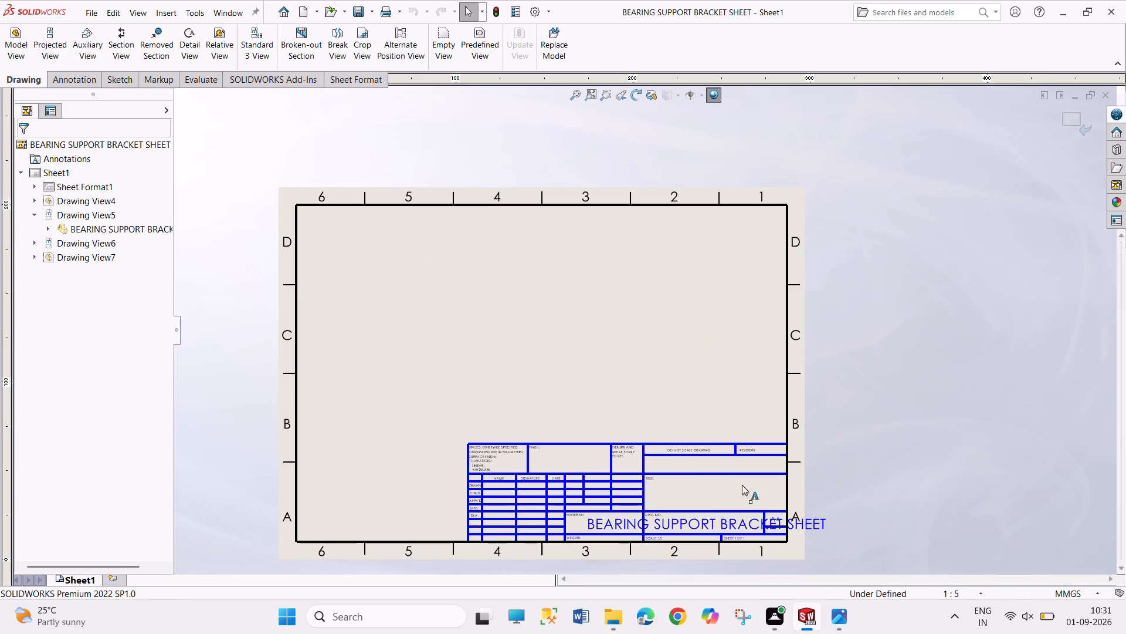
scroll(709, 514, down, 3)
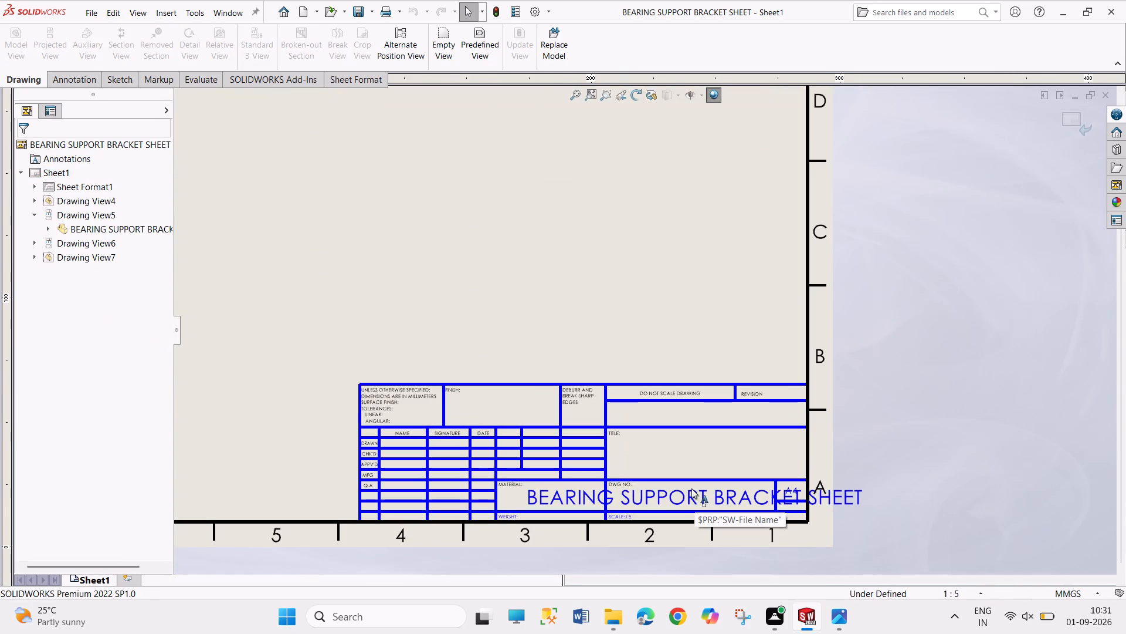
double_click(690, 498)
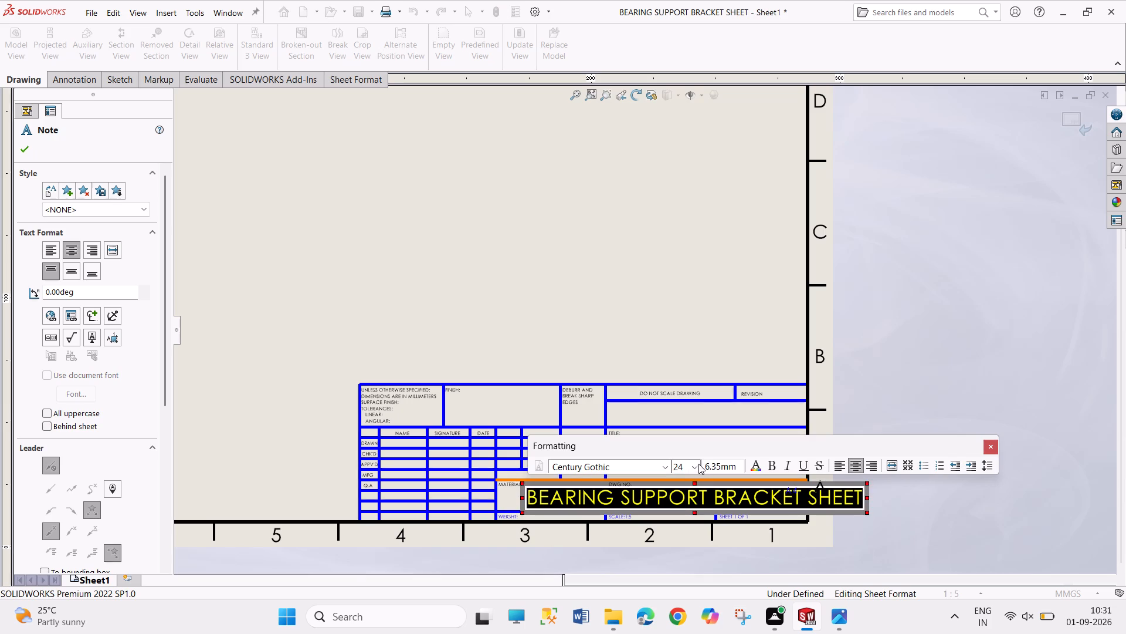
click(698, 464)
click(683, 348)
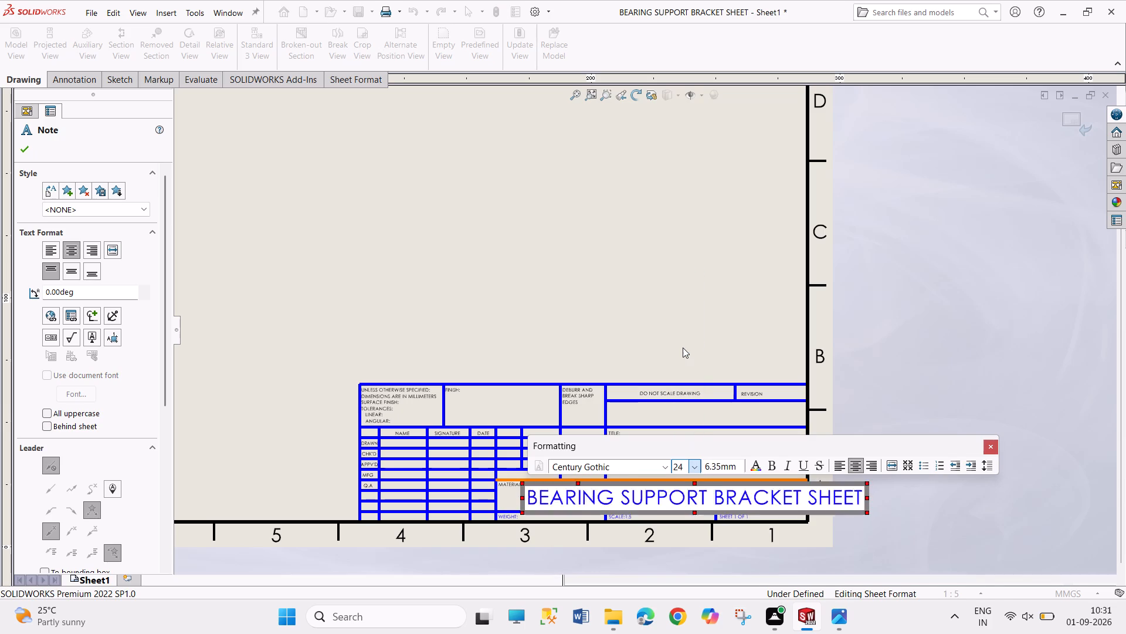
click(695, 469)
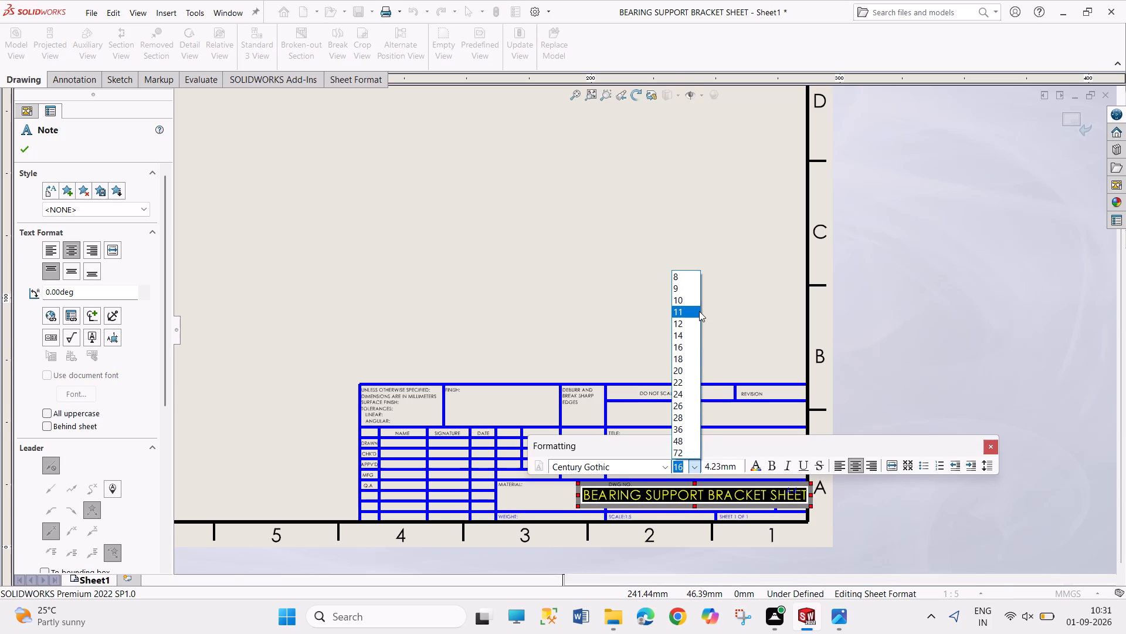
click(699, 311)
click(927, 331)
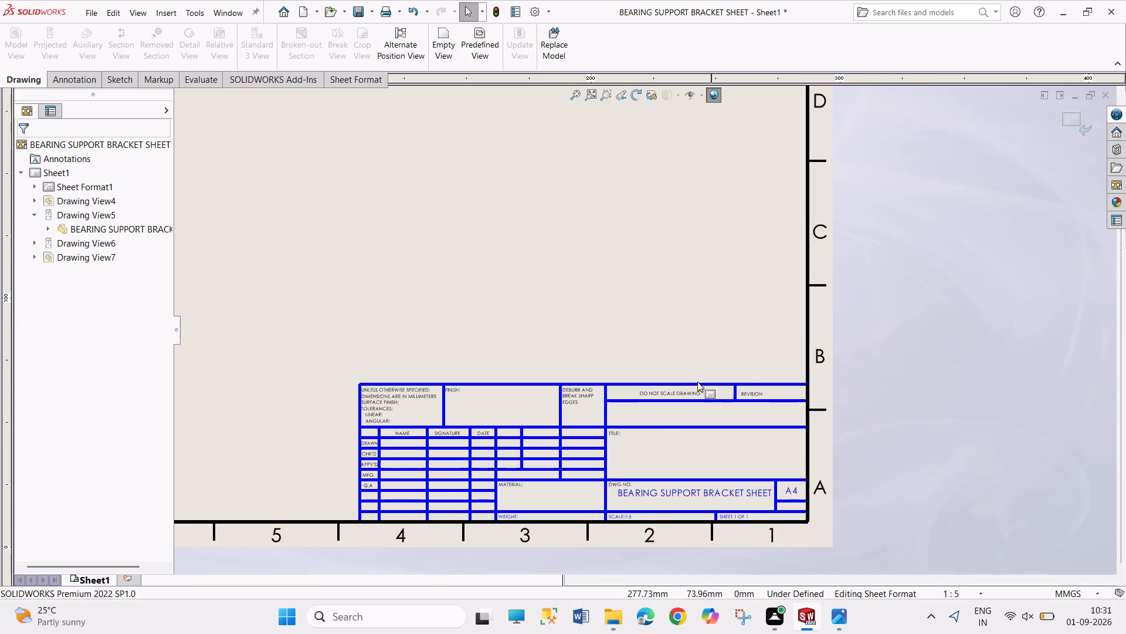
Fill the empty note in the title block's TITLE cell with BEARING SUPPORT BRACKET.
double_click(694, 451)
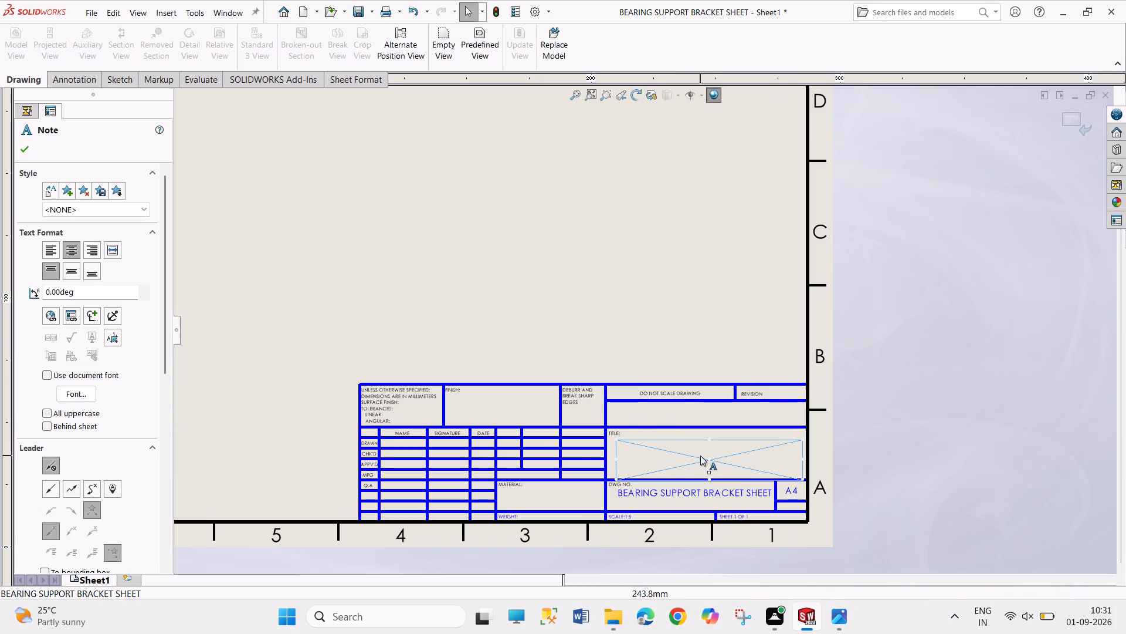
double_click(700, 456)
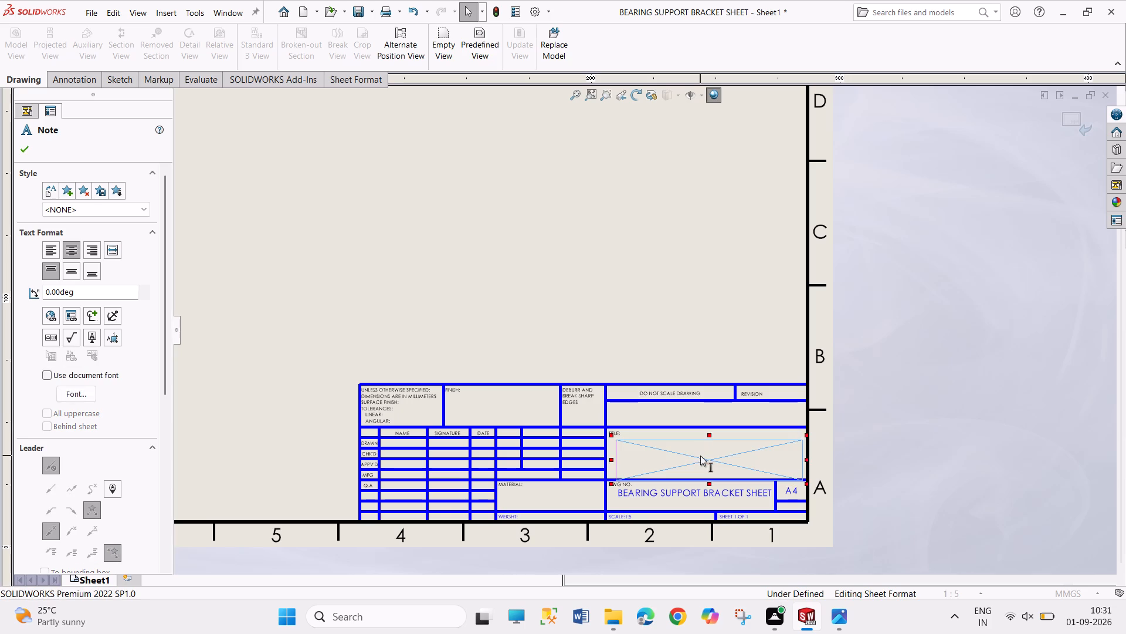
text(BEARI)
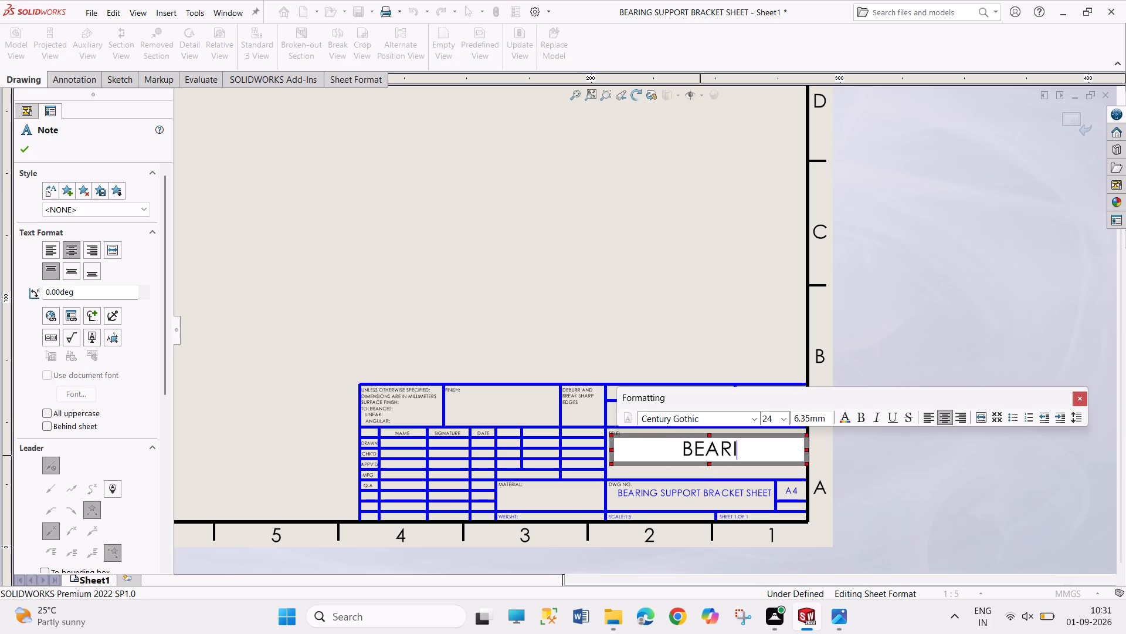
text(NG SUPPO)
text(RT)
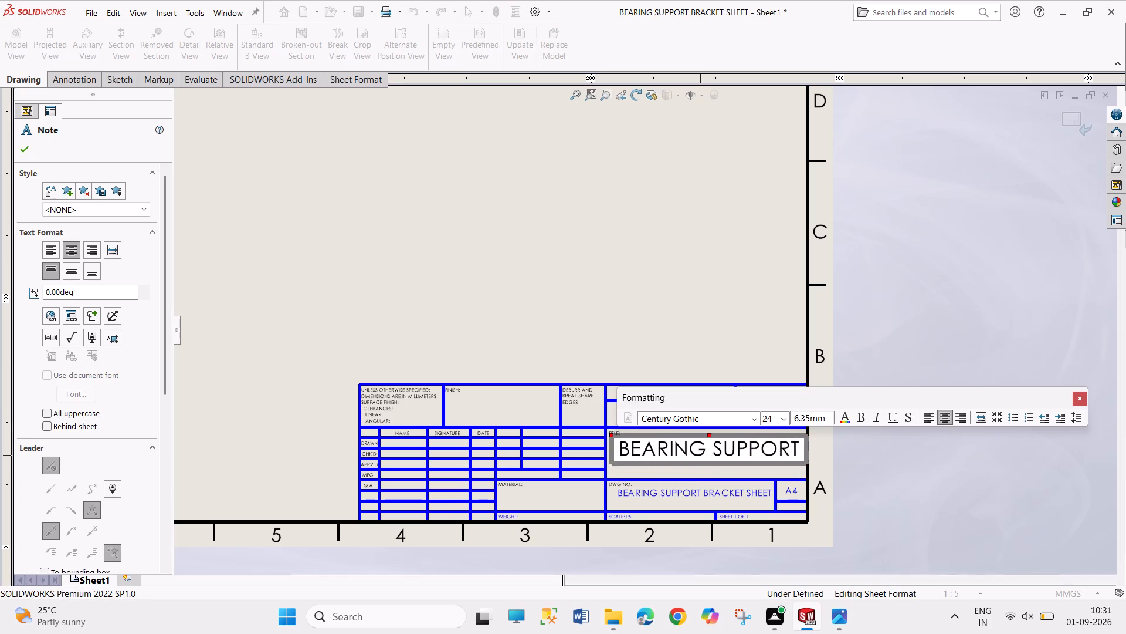
key(space)
text(BRA)
text(CK)
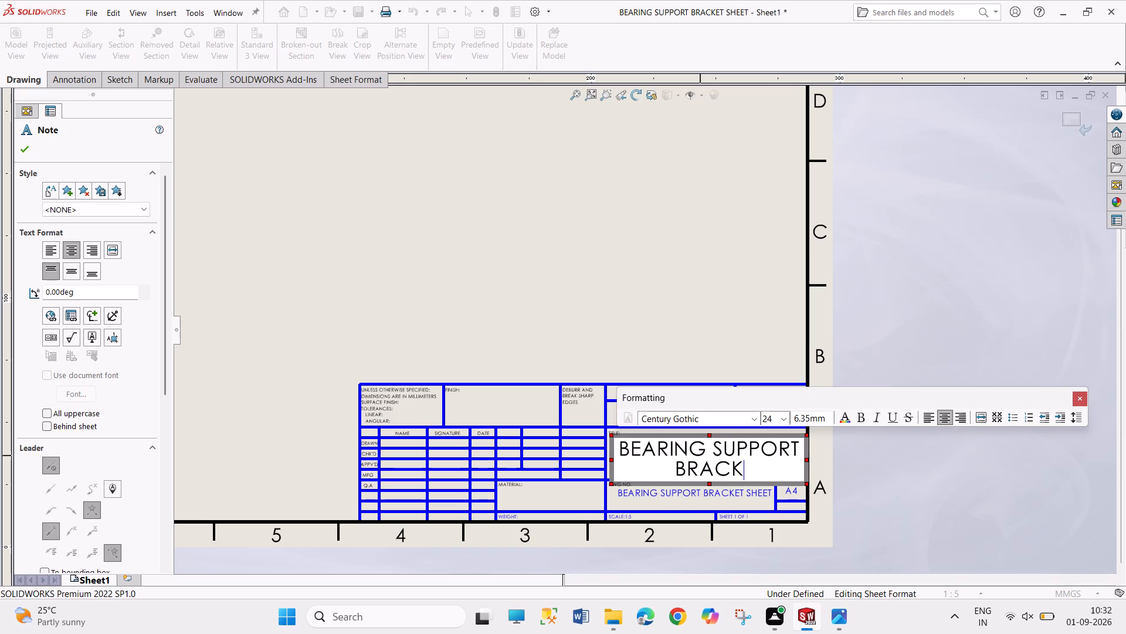
text(YE)
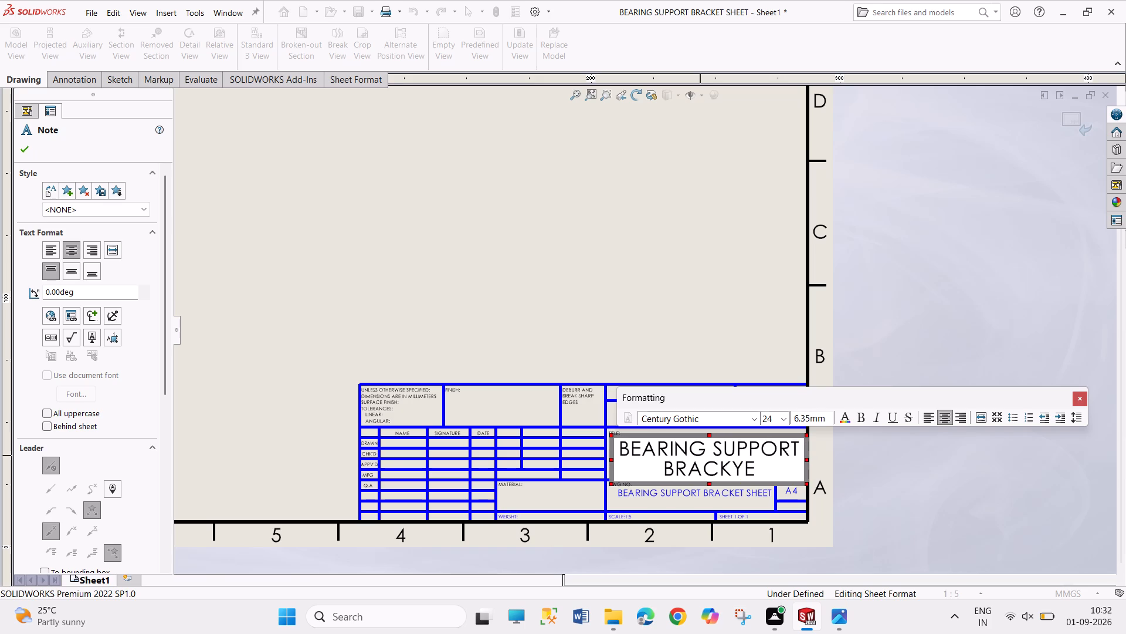
key(BackSpace)
key(BackSpace)
text(ET)
click(1057, 301)
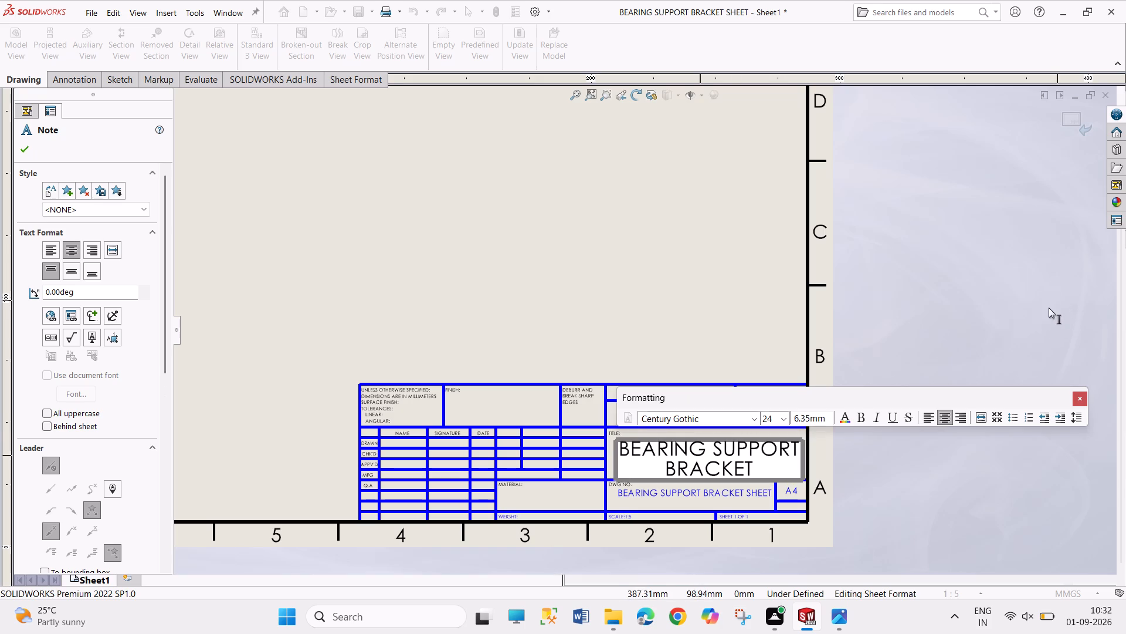
Enter the drafter's name in the blank note of the title block's DRAWN row, under NAME.
scroll(416, 484, down, 3)
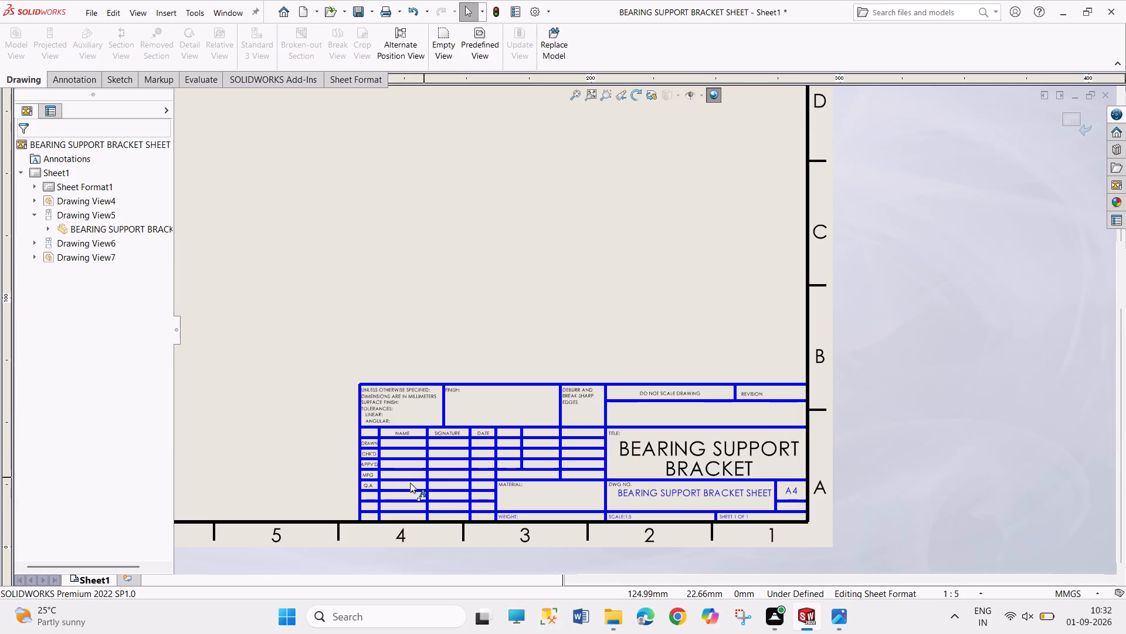
scroll(410, 483, down, 2)
scroll(419, 252, down, 1)
click(426, 264)
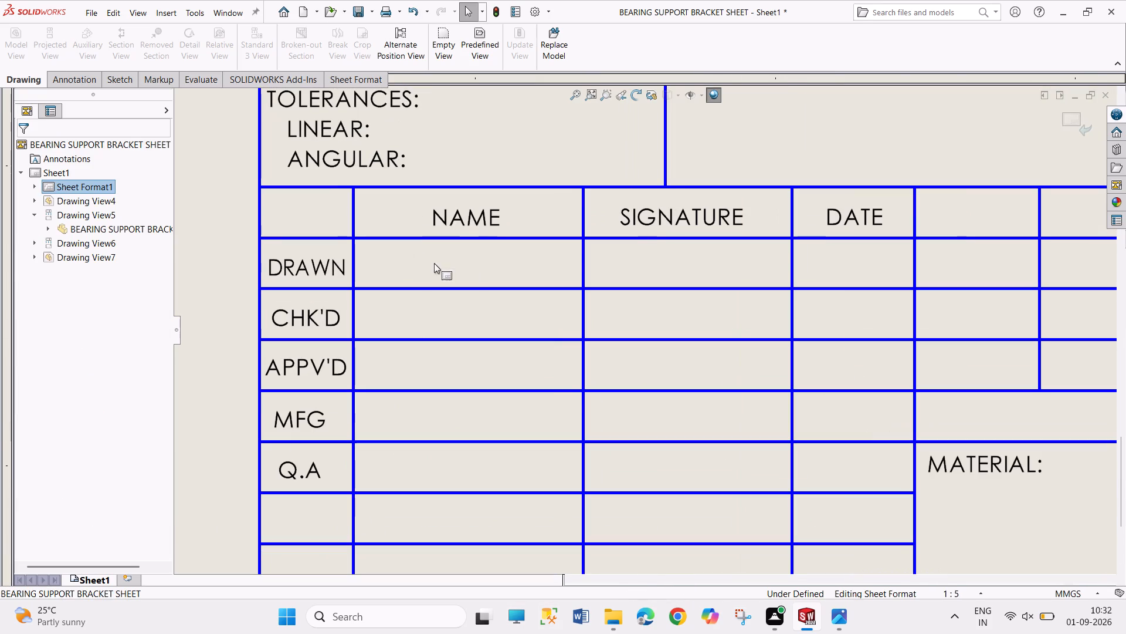
click(460, 227)
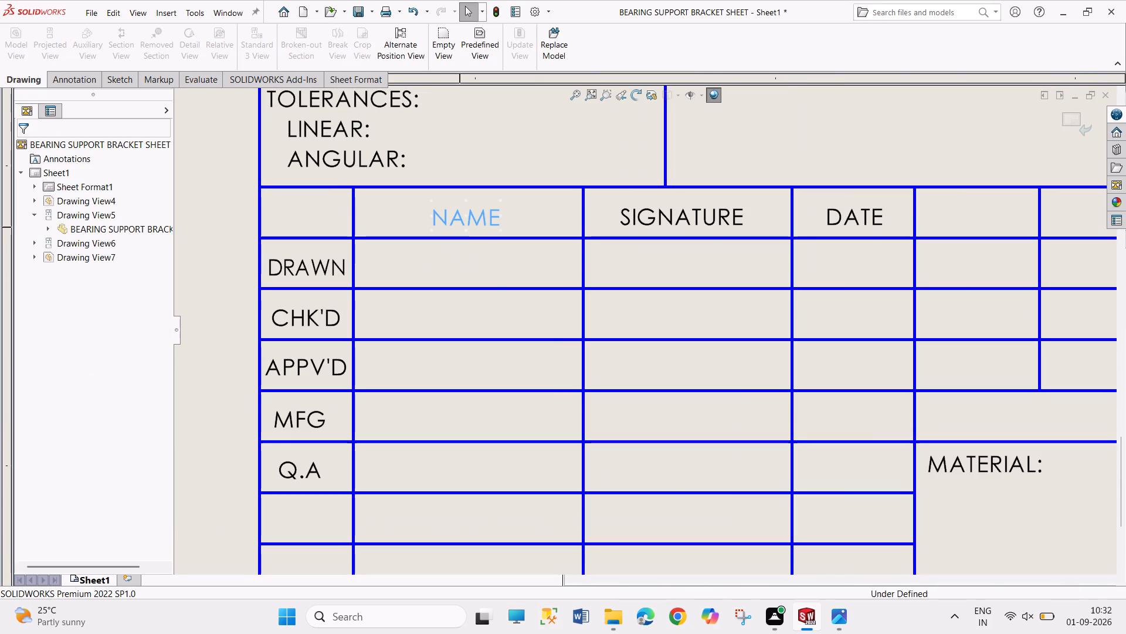
click(453, 262)
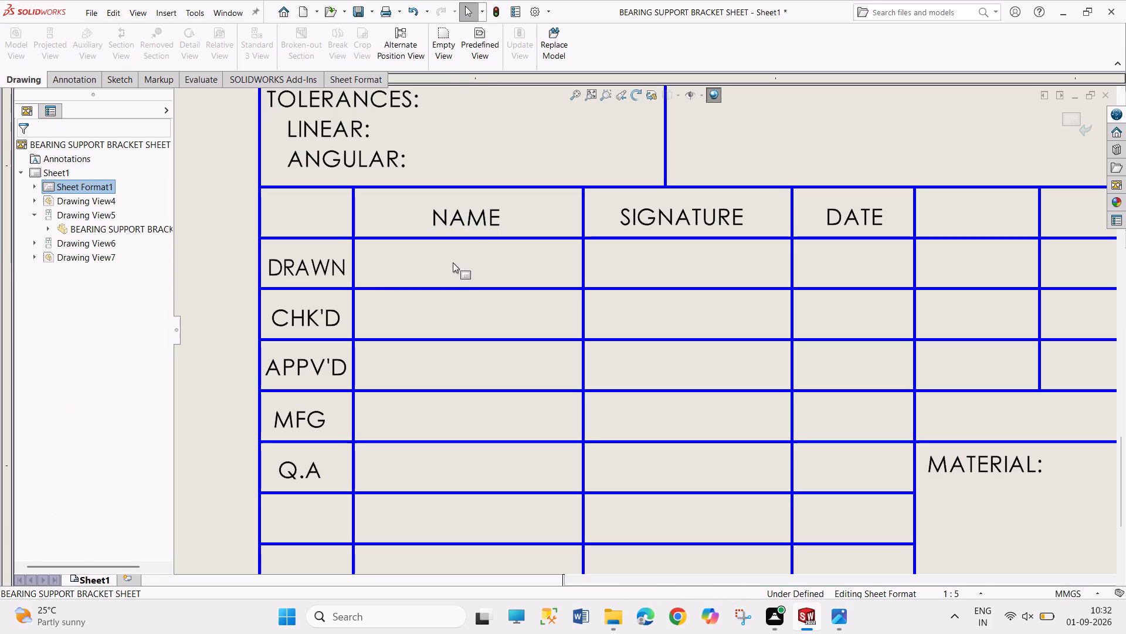
double_click(462, 227)
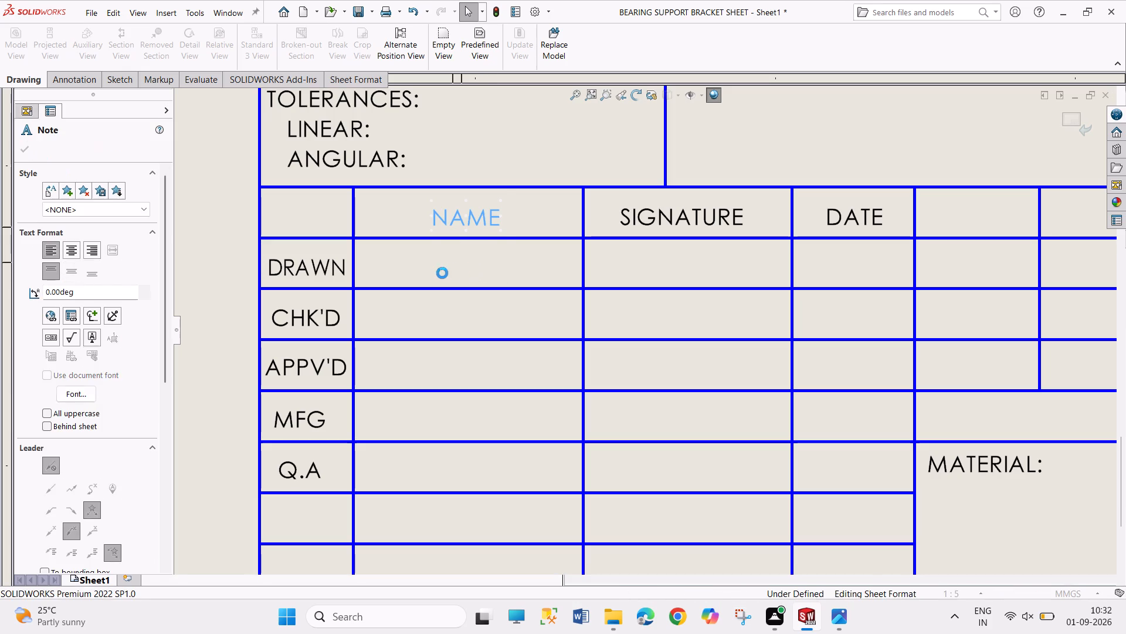
double_click(445, 267)
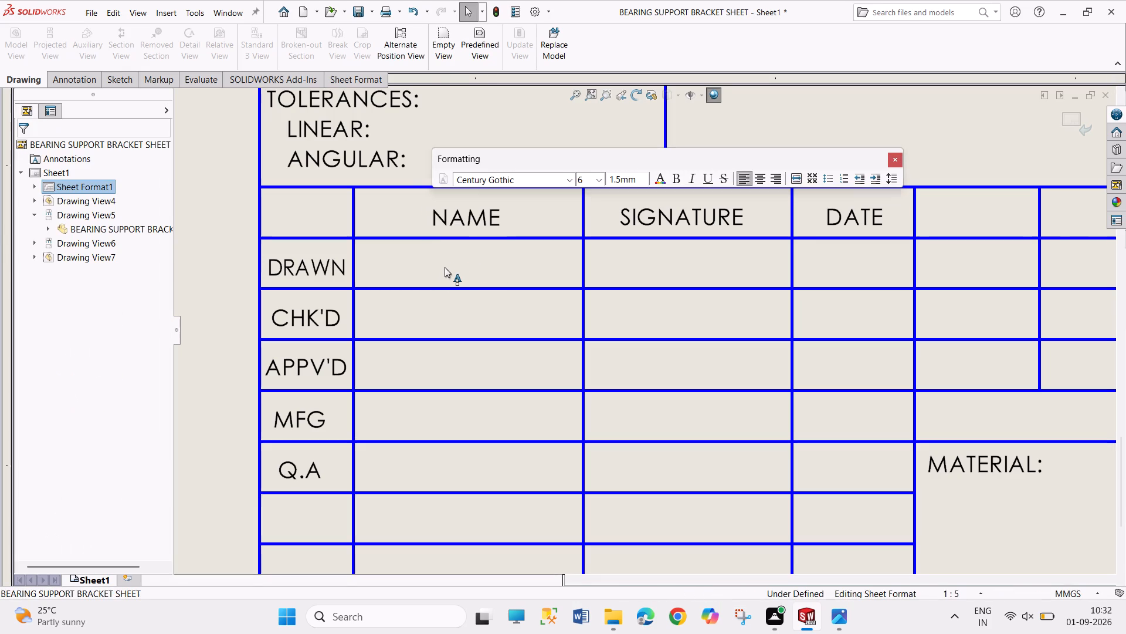
double_click(451, 267)
click(463, 265)
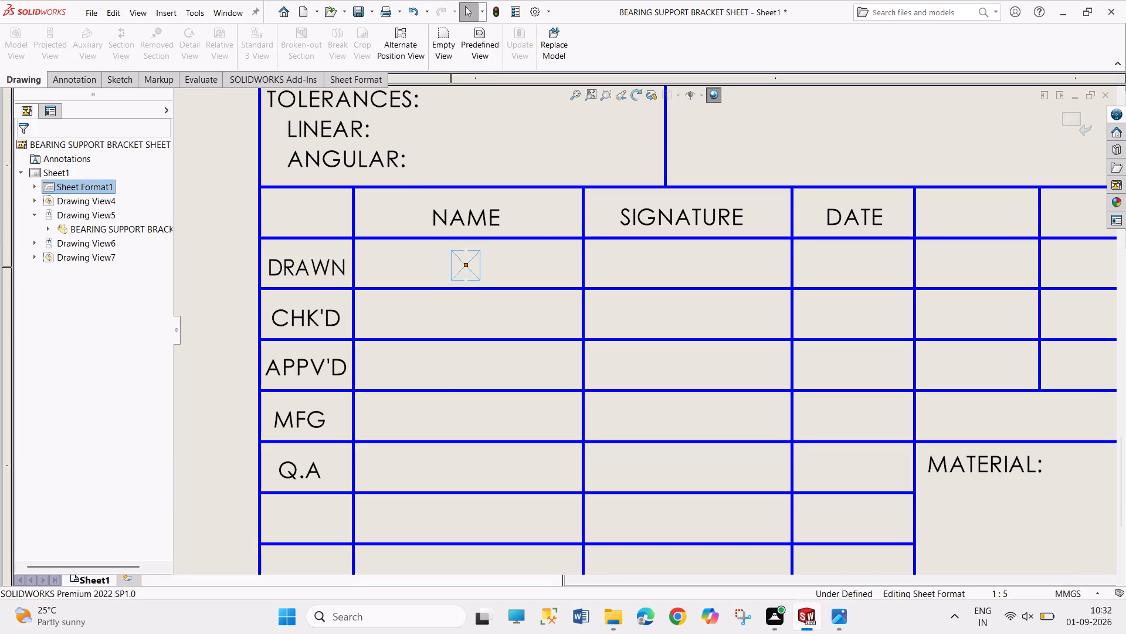
double_click(466, 266)
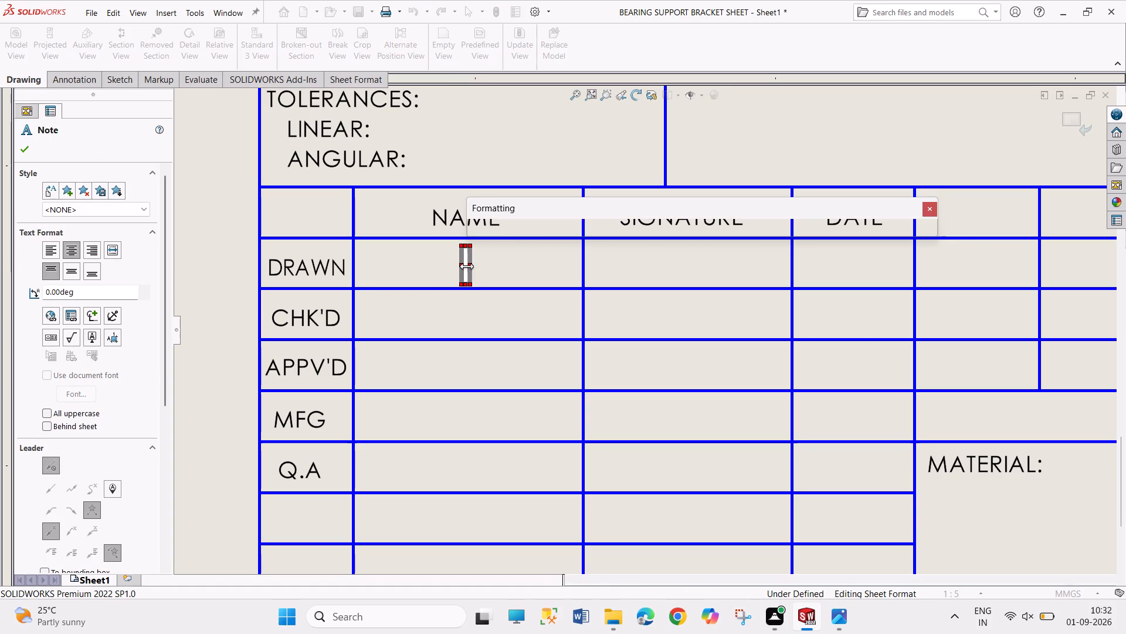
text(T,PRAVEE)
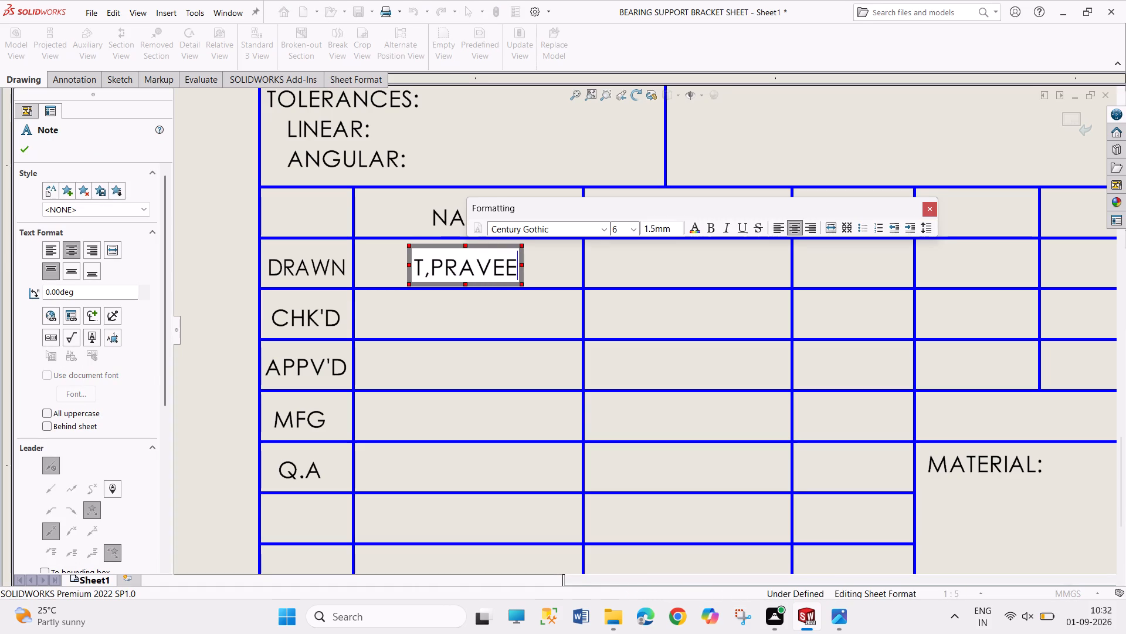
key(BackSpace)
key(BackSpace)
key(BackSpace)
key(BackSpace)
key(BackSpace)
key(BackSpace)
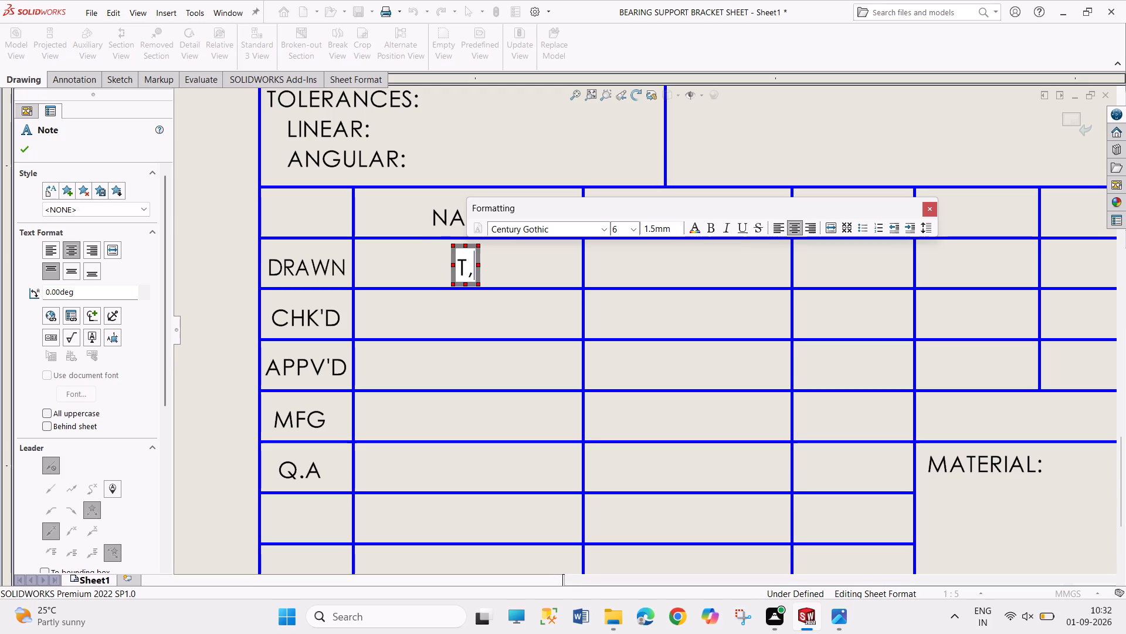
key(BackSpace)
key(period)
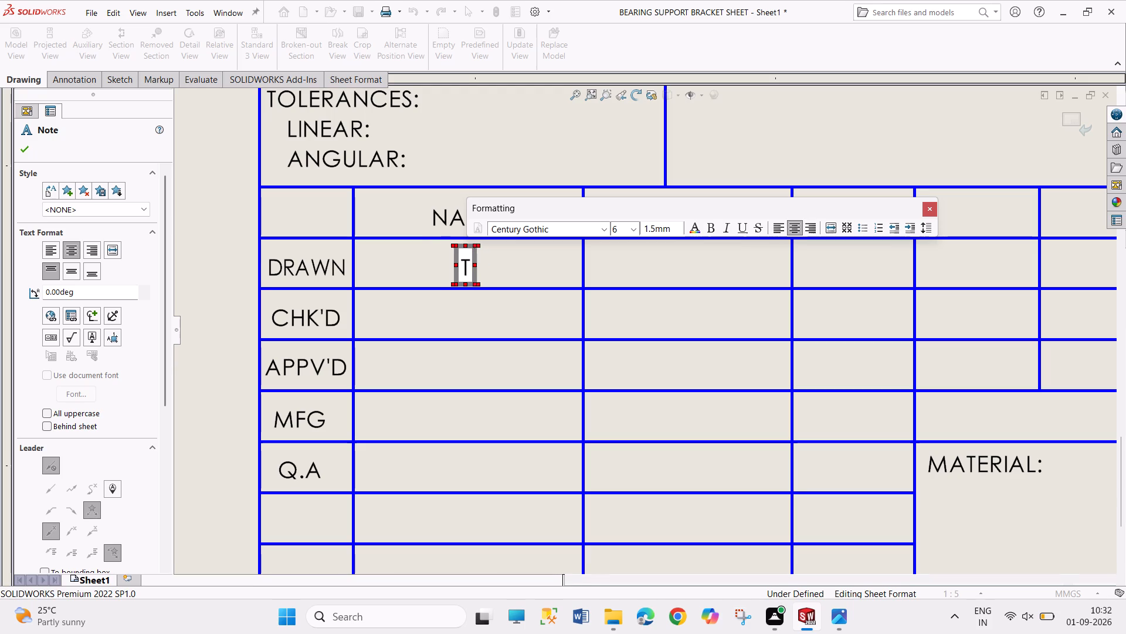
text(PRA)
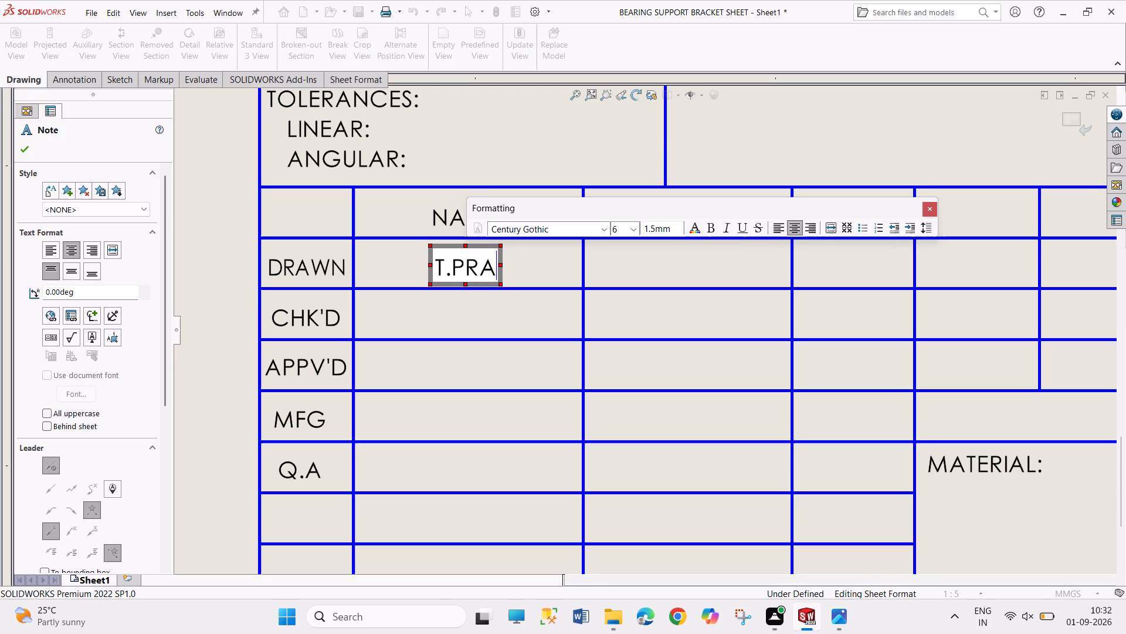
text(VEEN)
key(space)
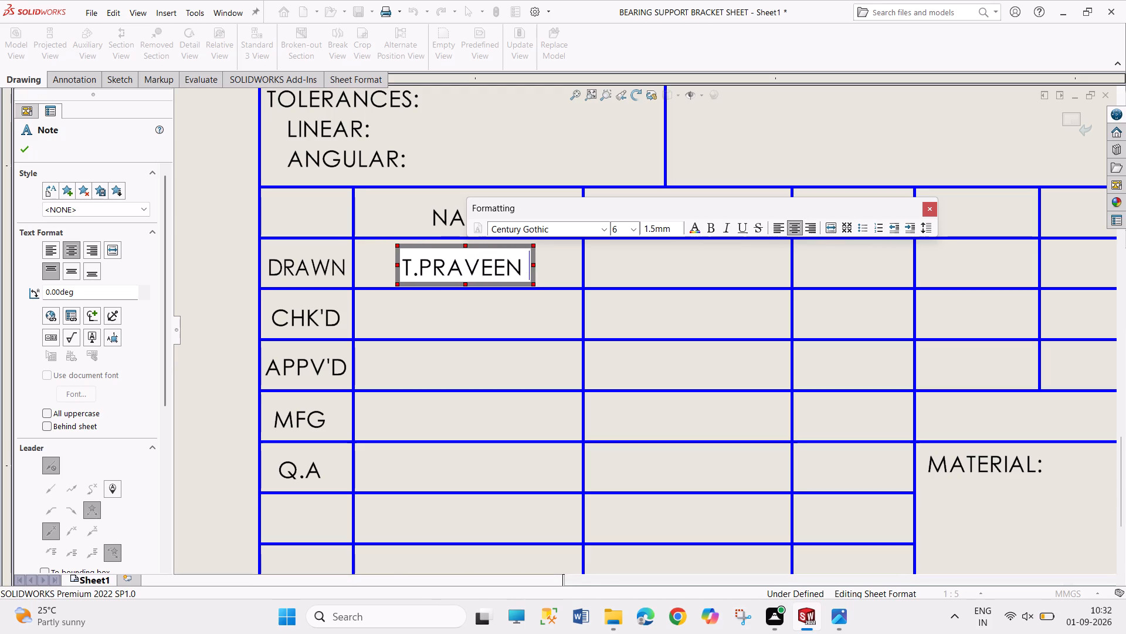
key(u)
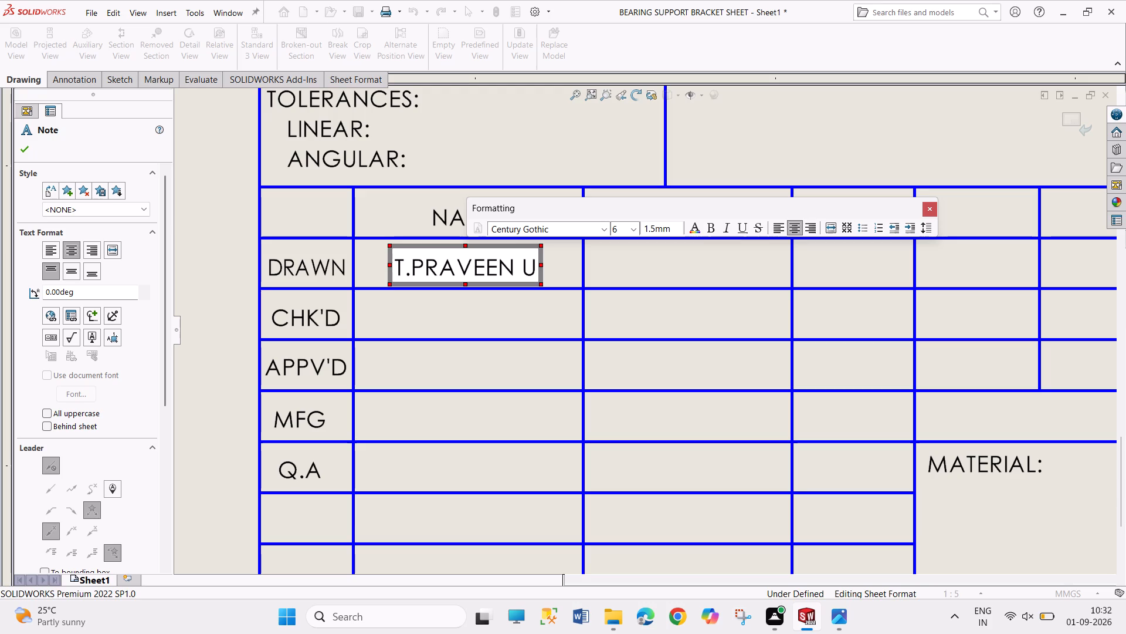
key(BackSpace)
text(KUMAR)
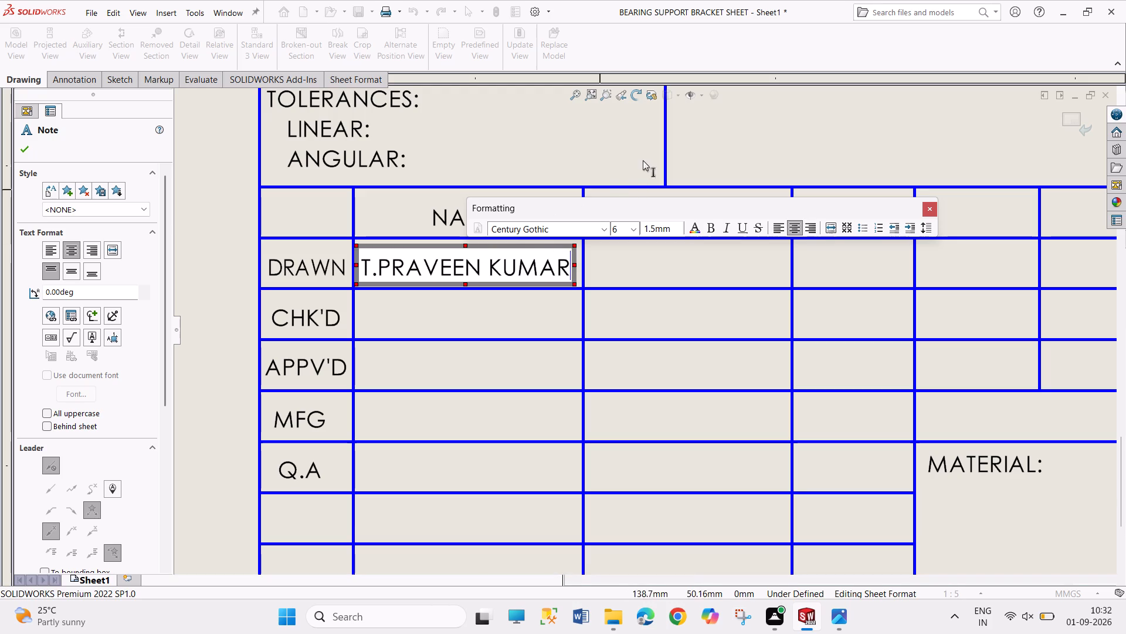
click(699, 148)
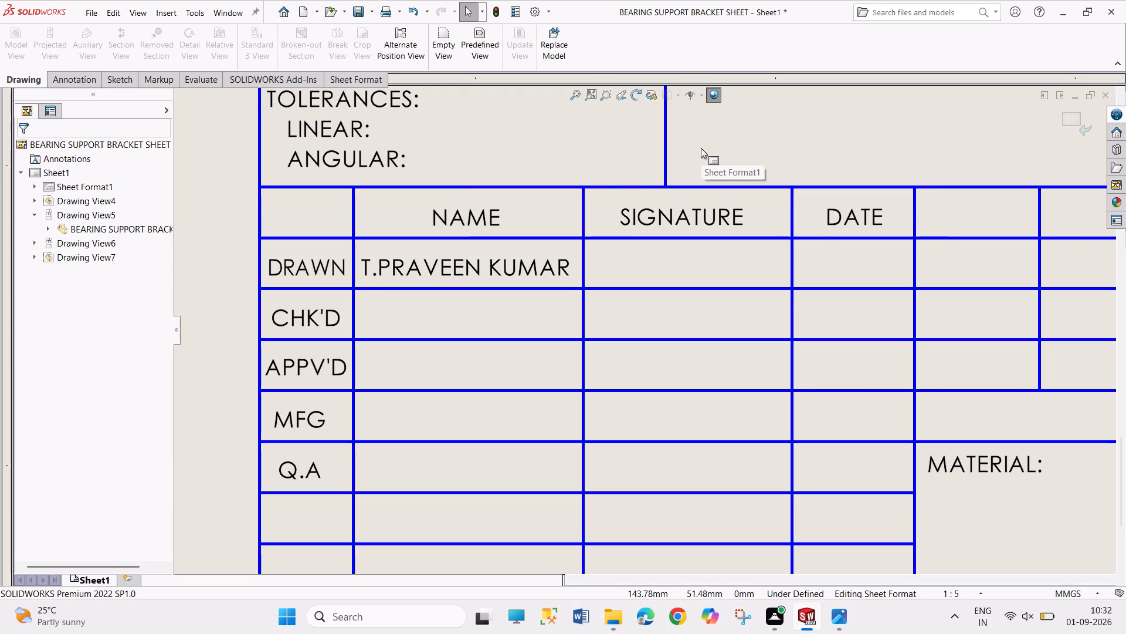
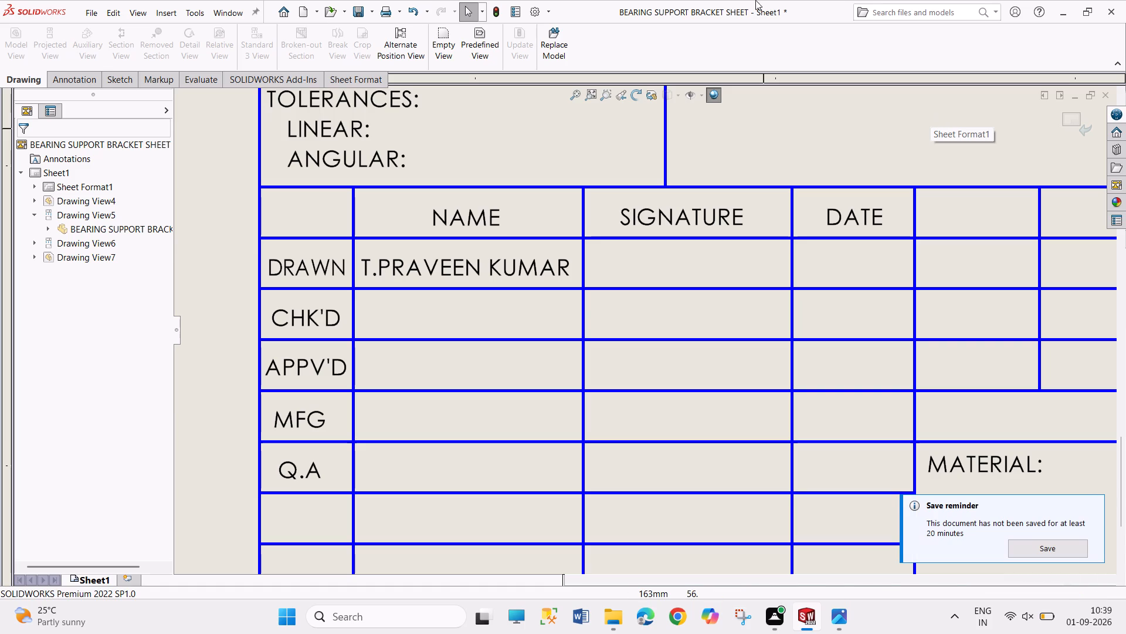
Leave sheet format editing and return to editing Sheet1 with its drawing views.
scroll(783, 355, down, 1)
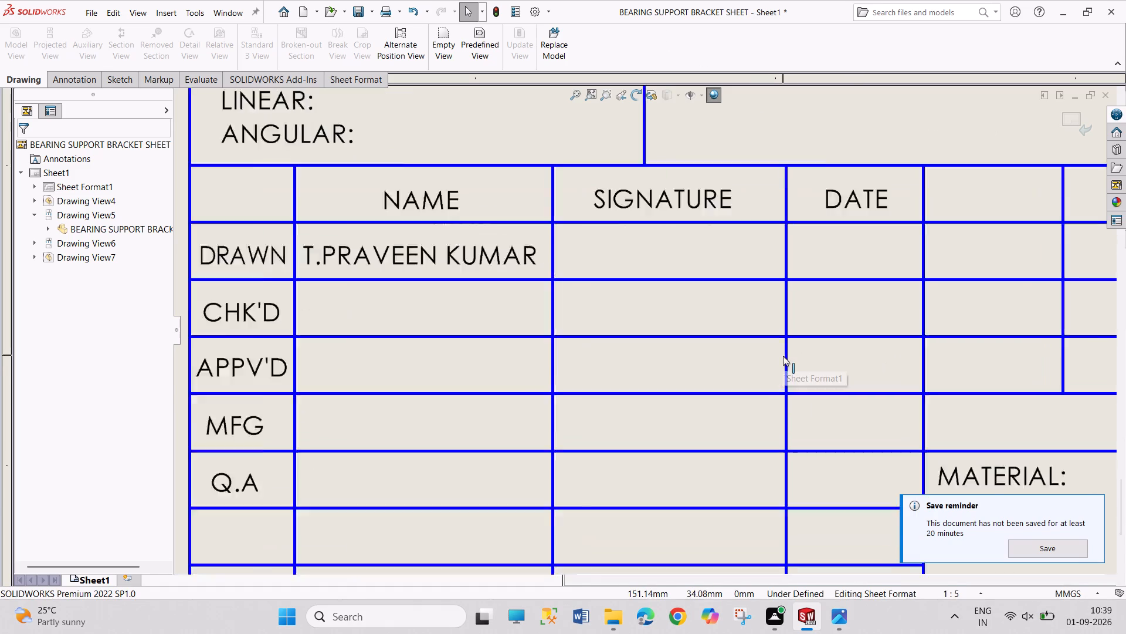
scroll(783, 356, down, 3)
scroll(783, 354, up, 14)
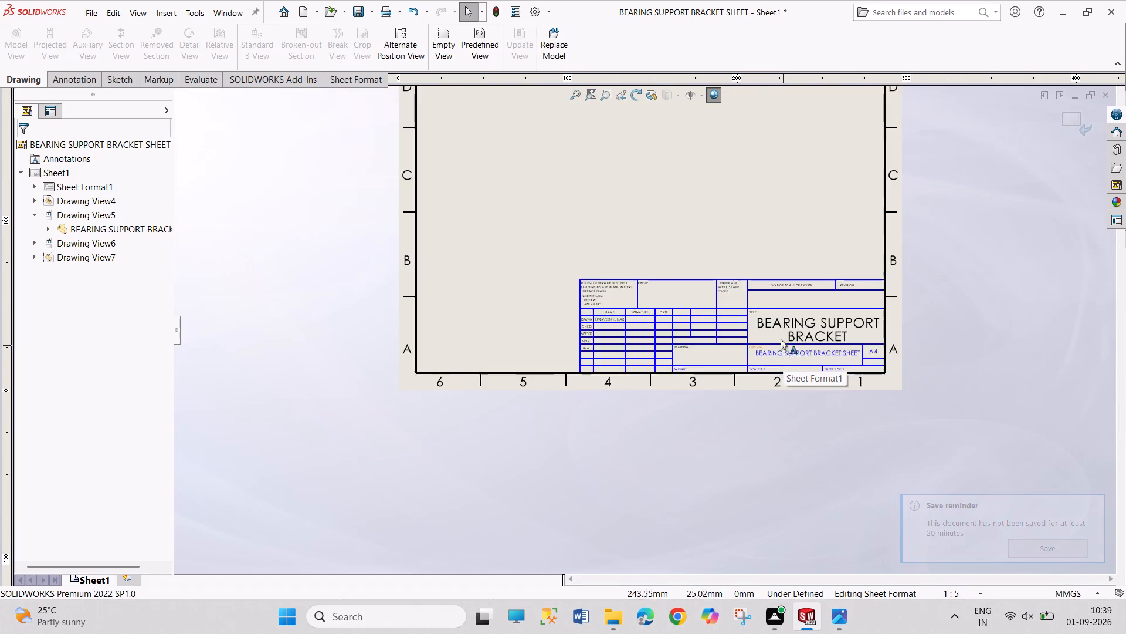
scroll(781, 339, up, 2)
scroll(703, 204, down, 1)
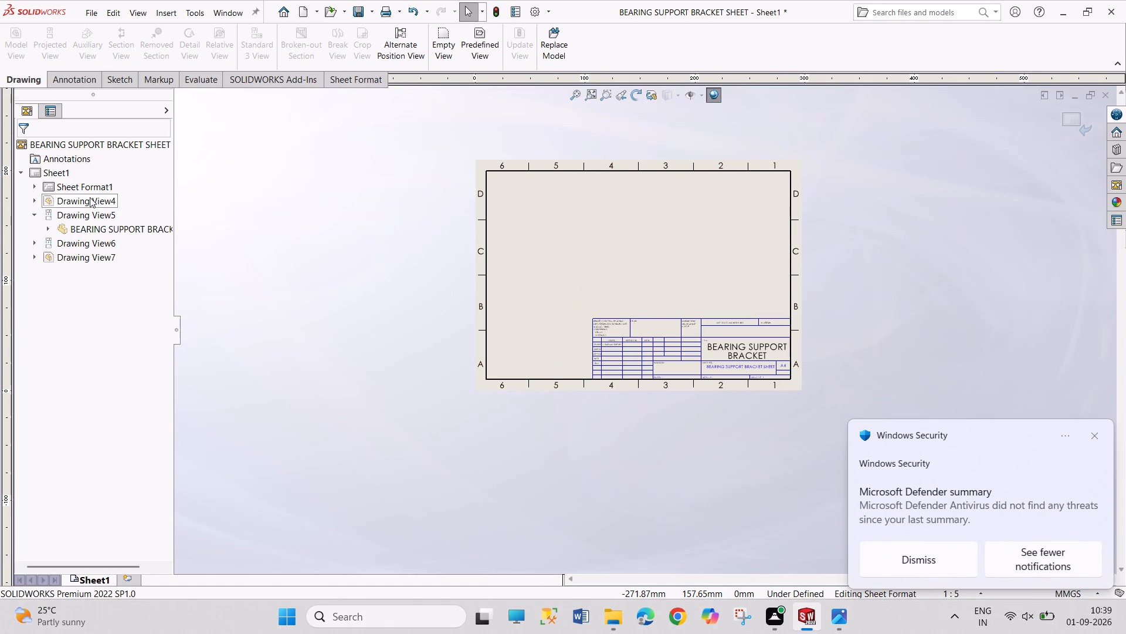
right_click(60, 168)
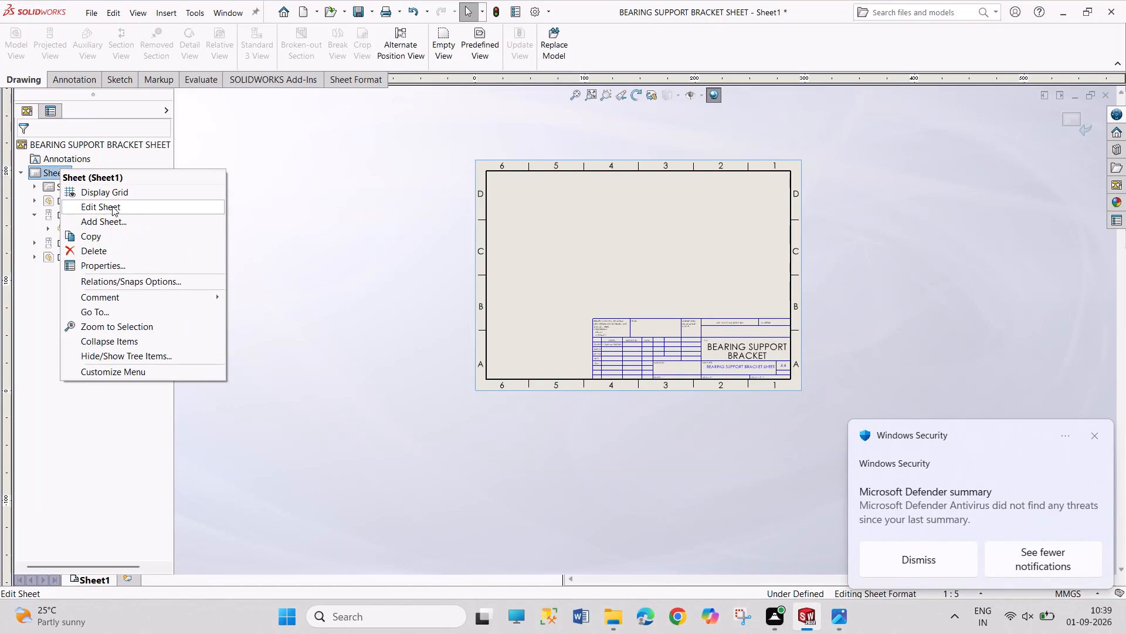
click(122, 205)
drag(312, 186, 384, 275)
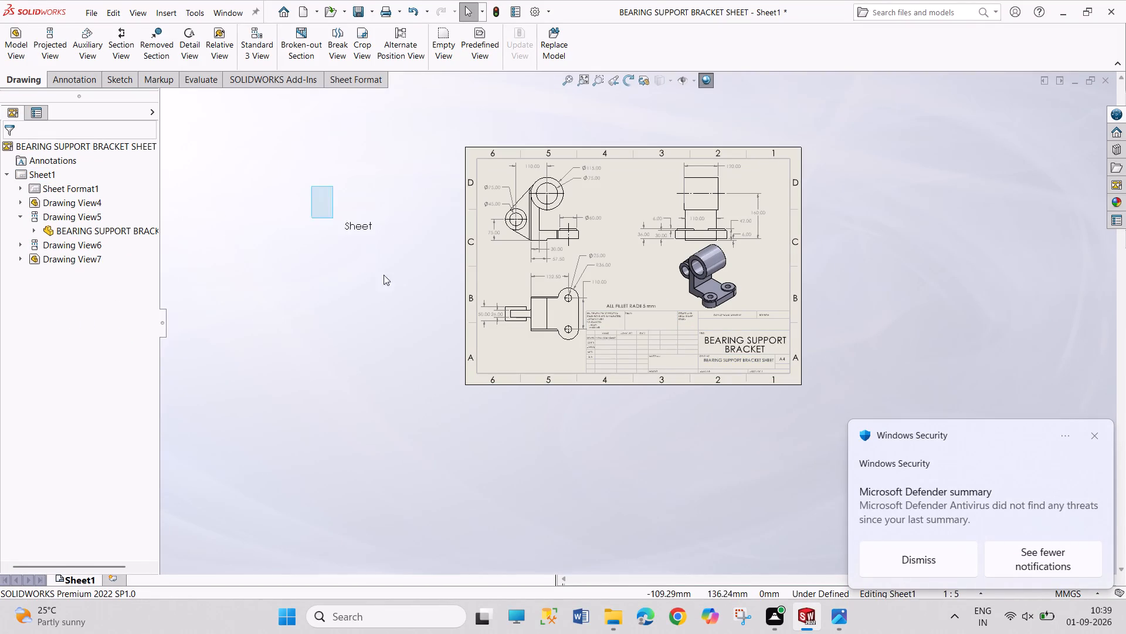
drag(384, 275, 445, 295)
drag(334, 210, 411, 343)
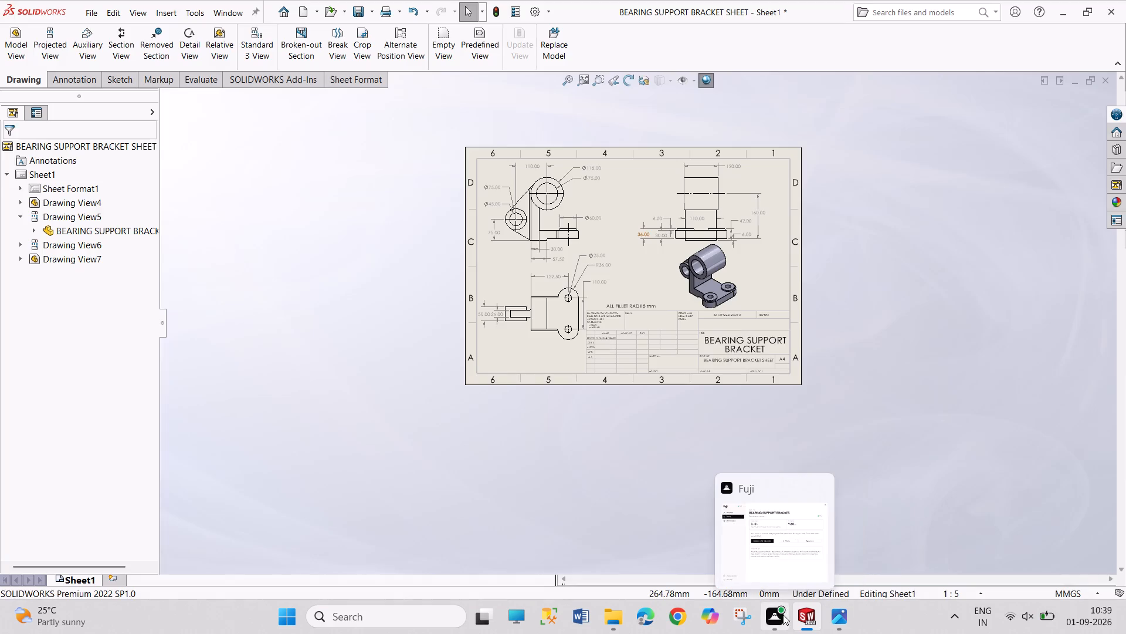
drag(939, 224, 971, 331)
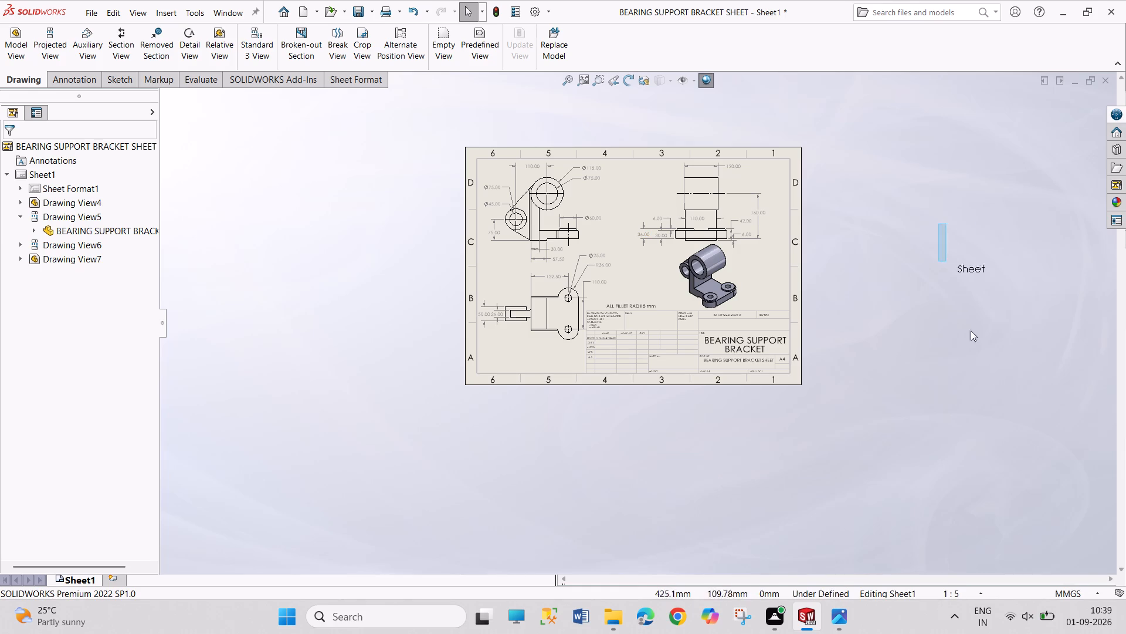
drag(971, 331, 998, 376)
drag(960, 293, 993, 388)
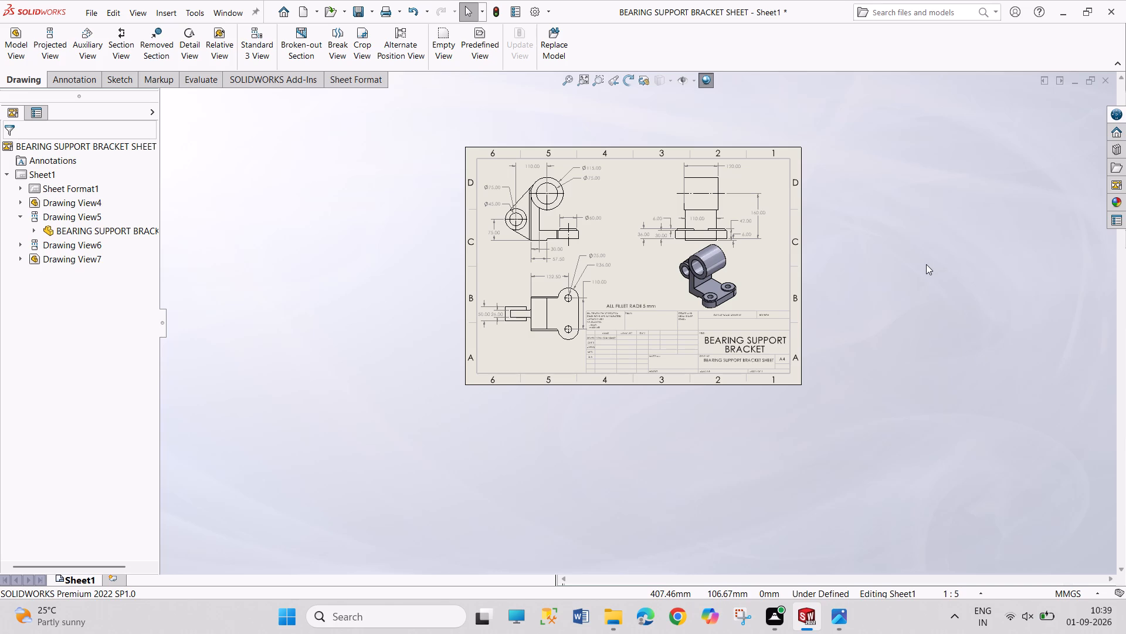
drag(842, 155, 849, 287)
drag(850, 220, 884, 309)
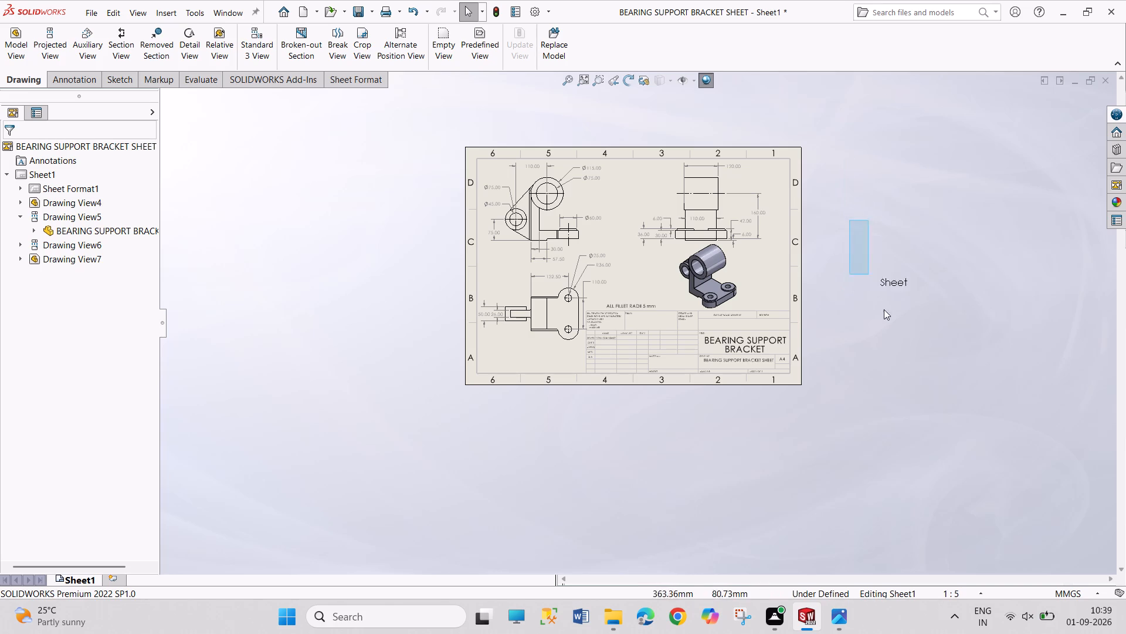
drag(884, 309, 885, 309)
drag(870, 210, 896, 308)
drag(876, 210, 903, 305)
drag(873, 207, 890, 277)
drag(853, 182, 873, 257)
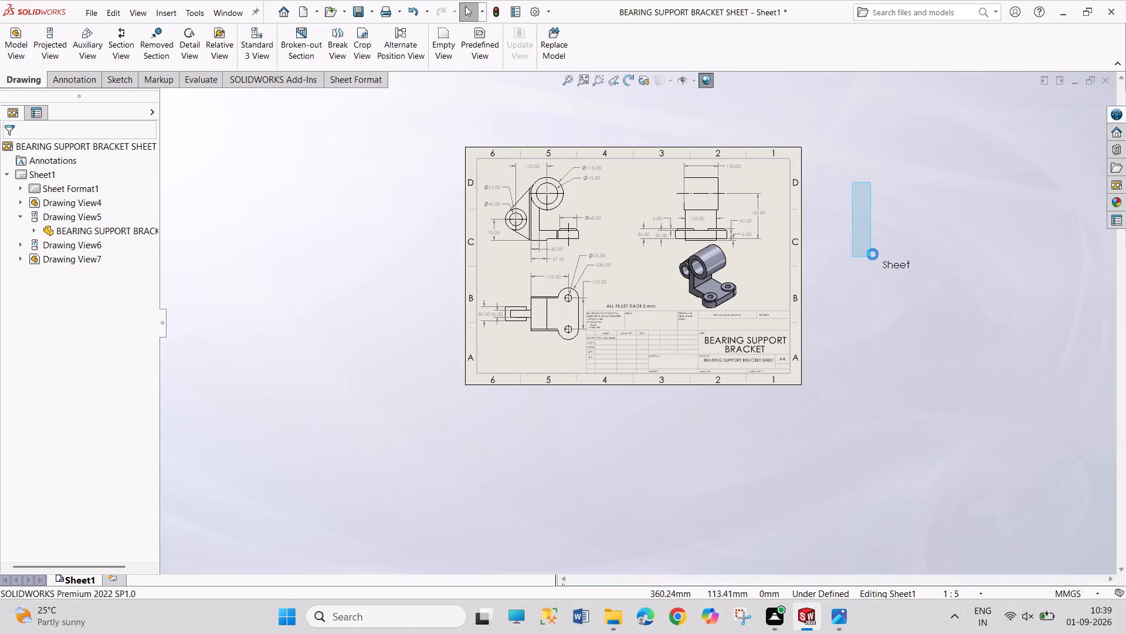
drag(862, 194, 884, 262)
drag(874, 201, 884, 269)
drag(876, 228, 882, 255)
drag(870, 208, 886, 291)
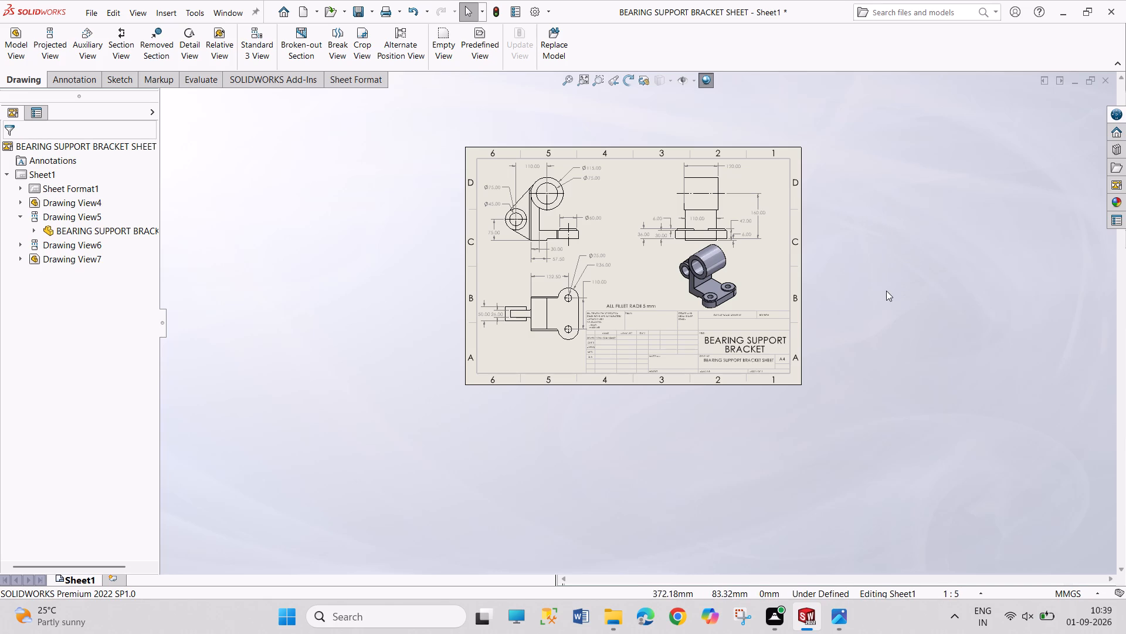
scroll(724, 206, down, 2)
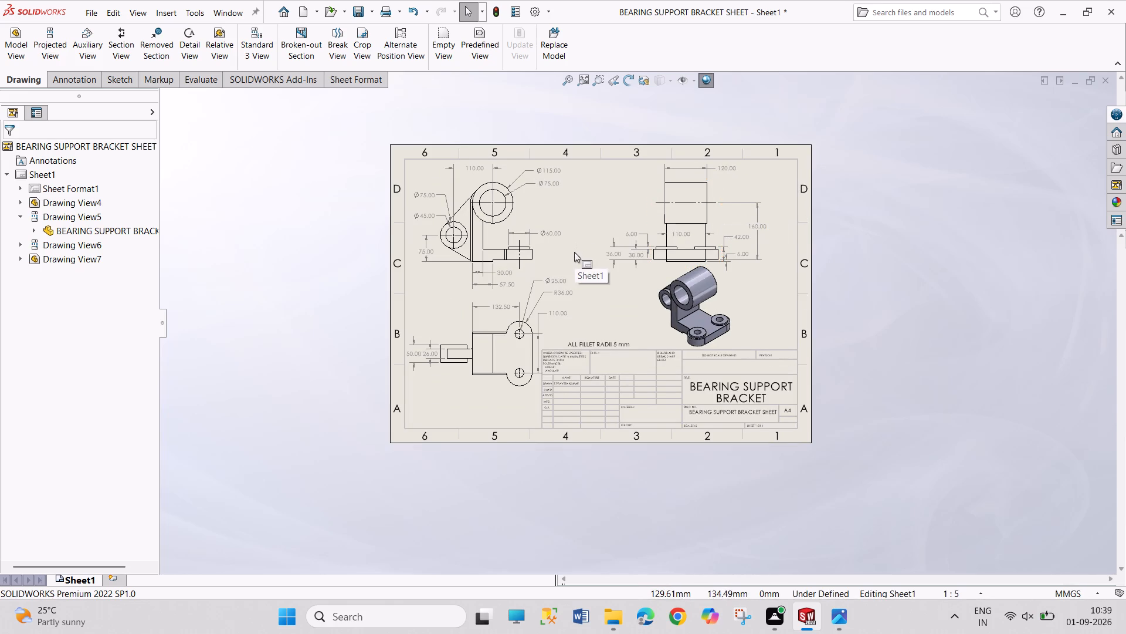
Examine the 1-9-2026 (1) PDF and the enlarged 1-9-2026 (2) image from the Downloads folder, and return to SOLIDWORKS.
click(612, 615)
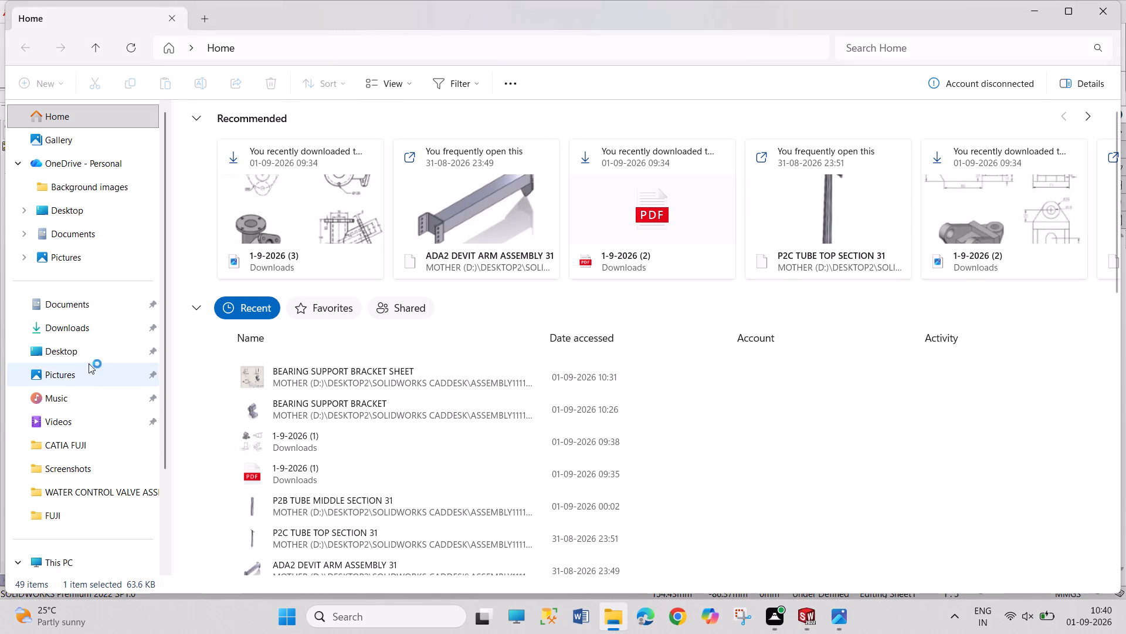
click(111, 331)
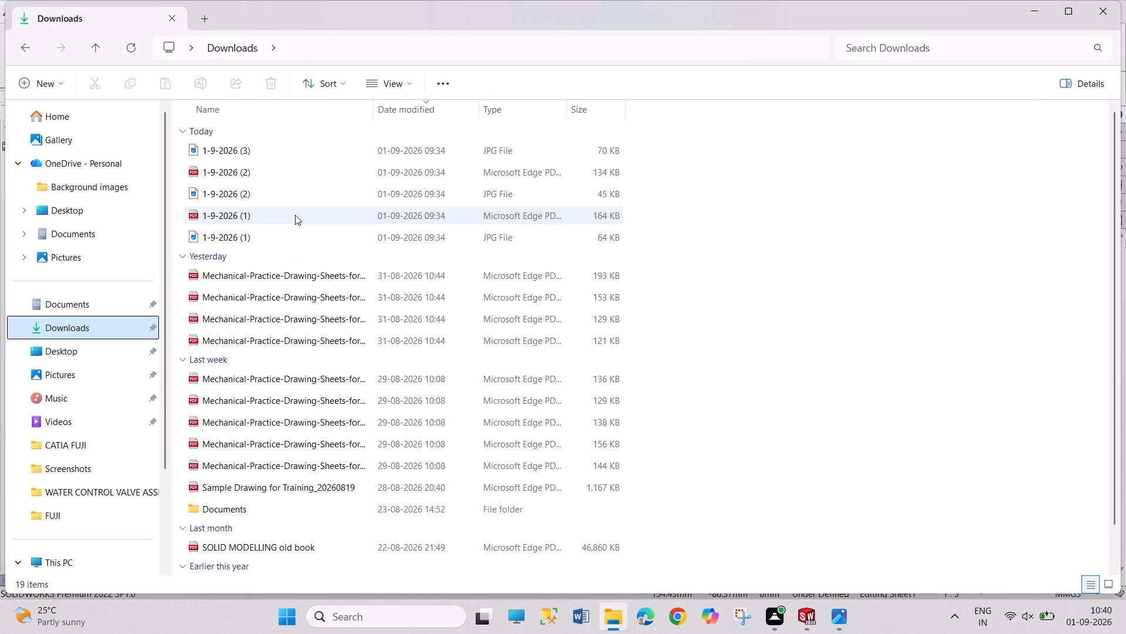
double_click(295, 214)
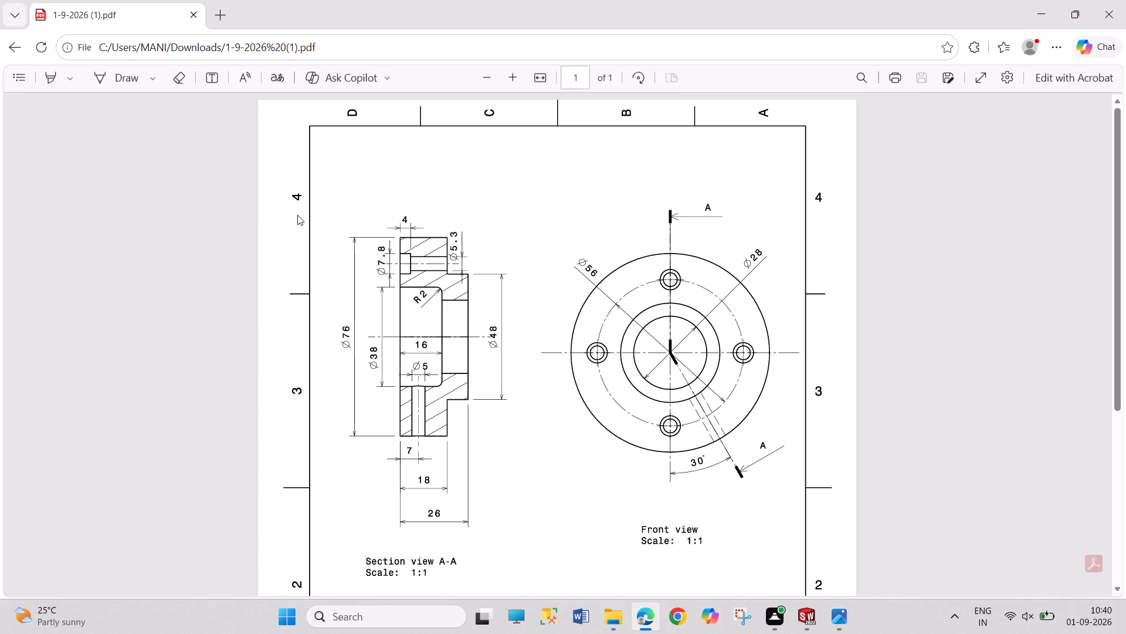
scroll(575, 330, down, 4)
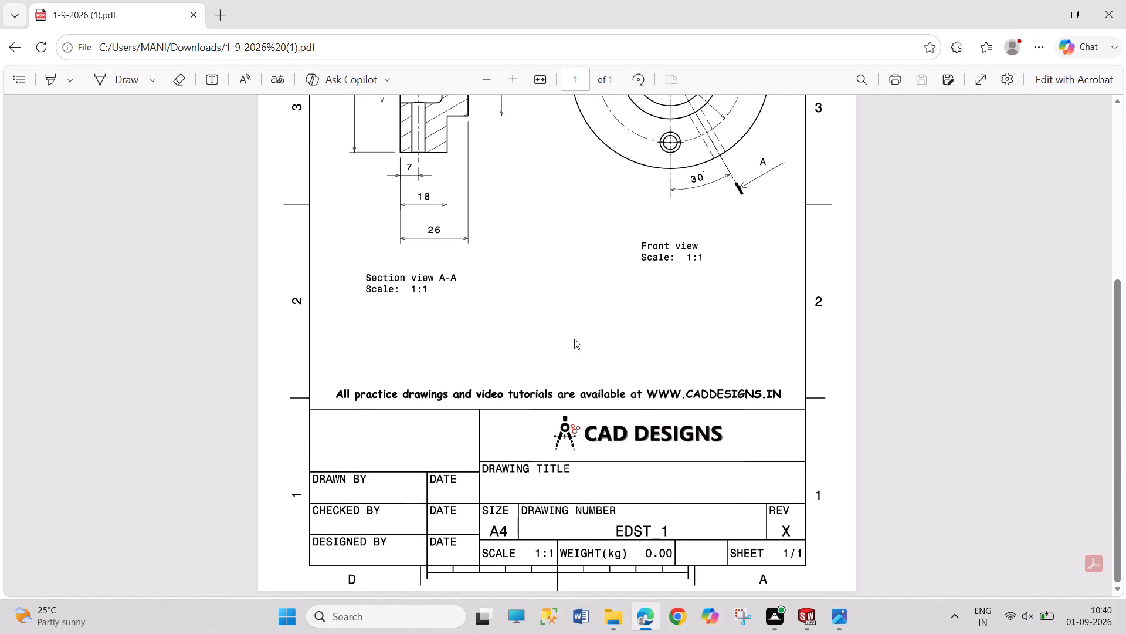
scroll(577, 346, up, 4)
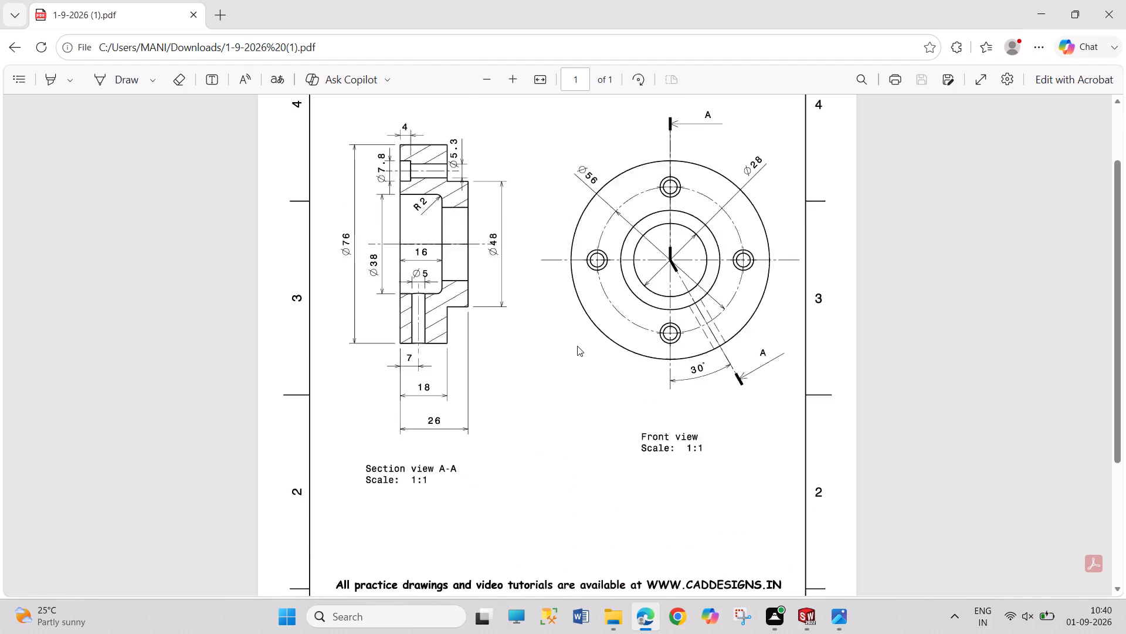
scroll(577, 346, up, 1)
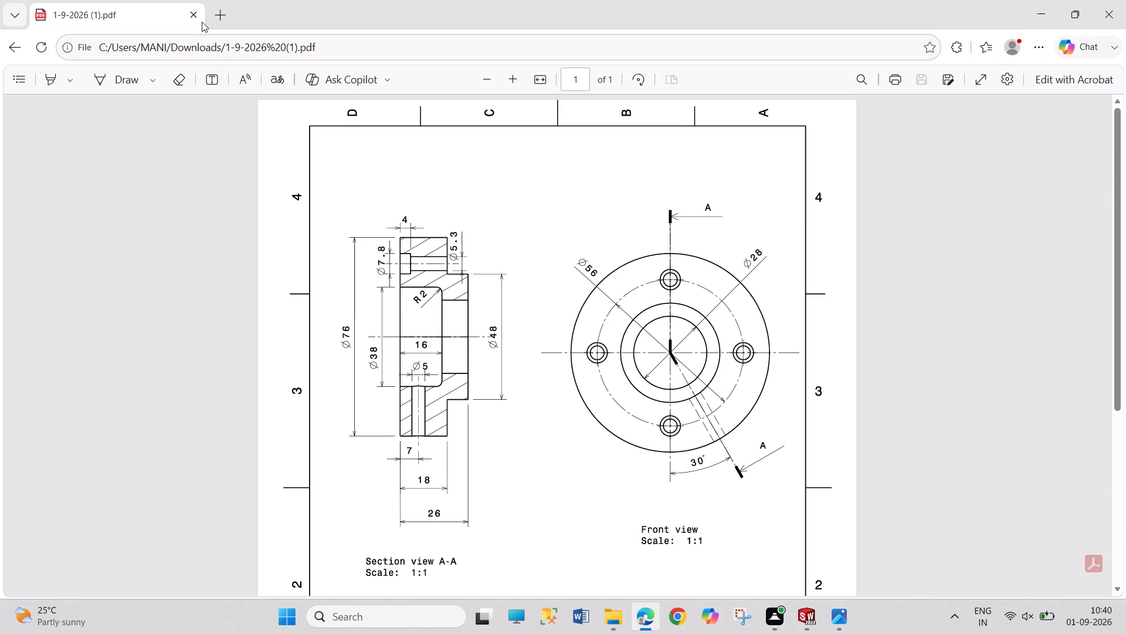
click(195, 17)
double_click(289, 195)
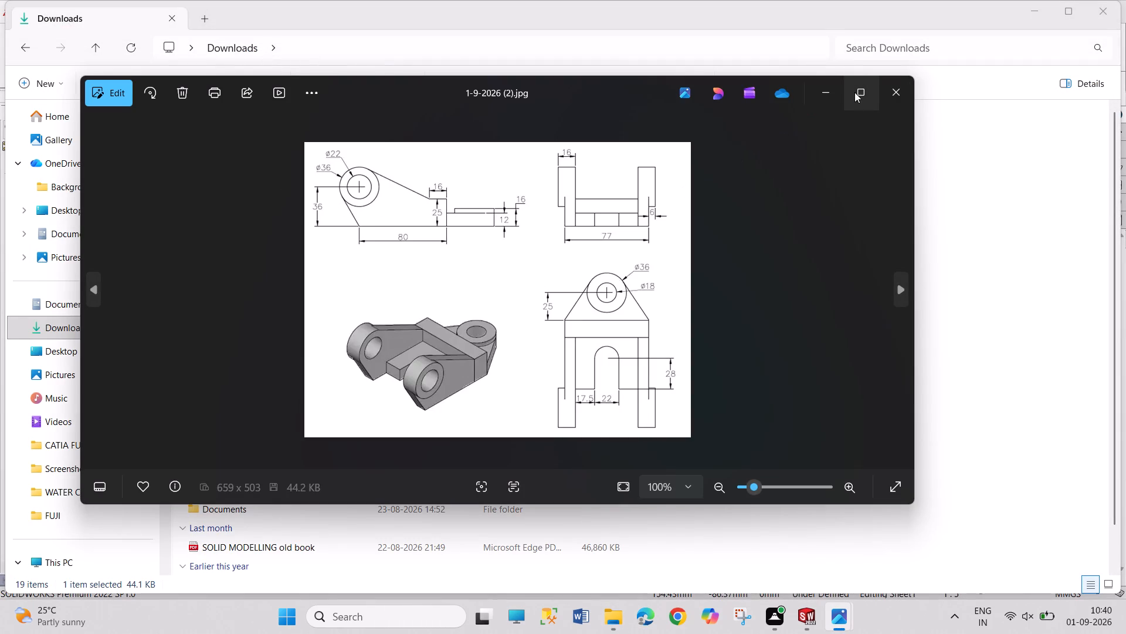
click(860, 92)
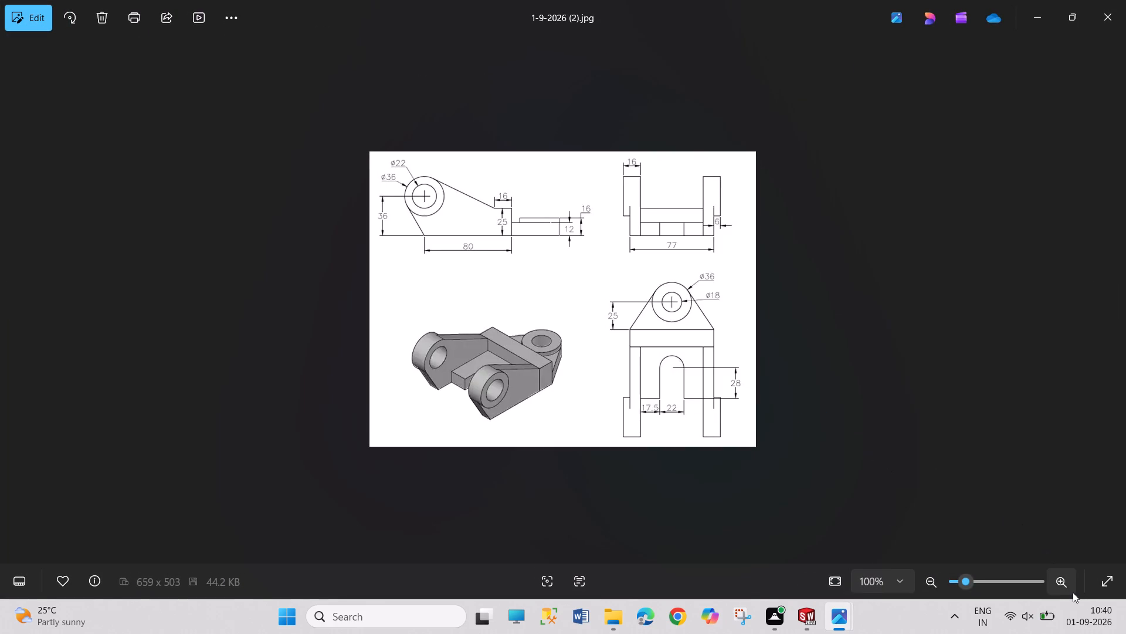
triple_click(1059, 583)
click(1059, 583)
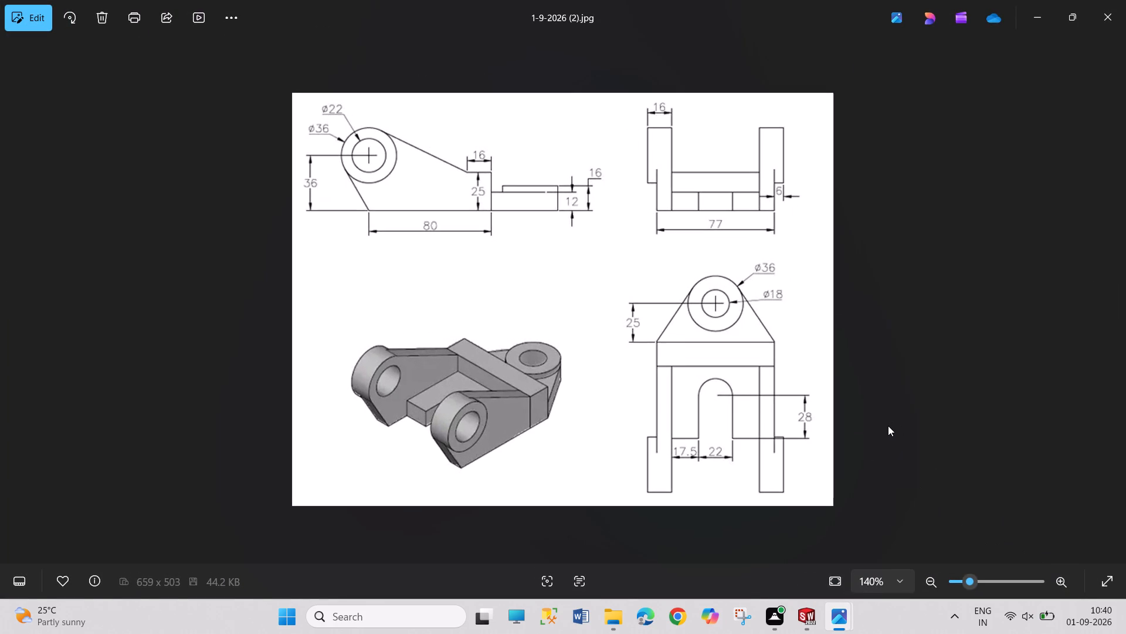
click(845, 616)
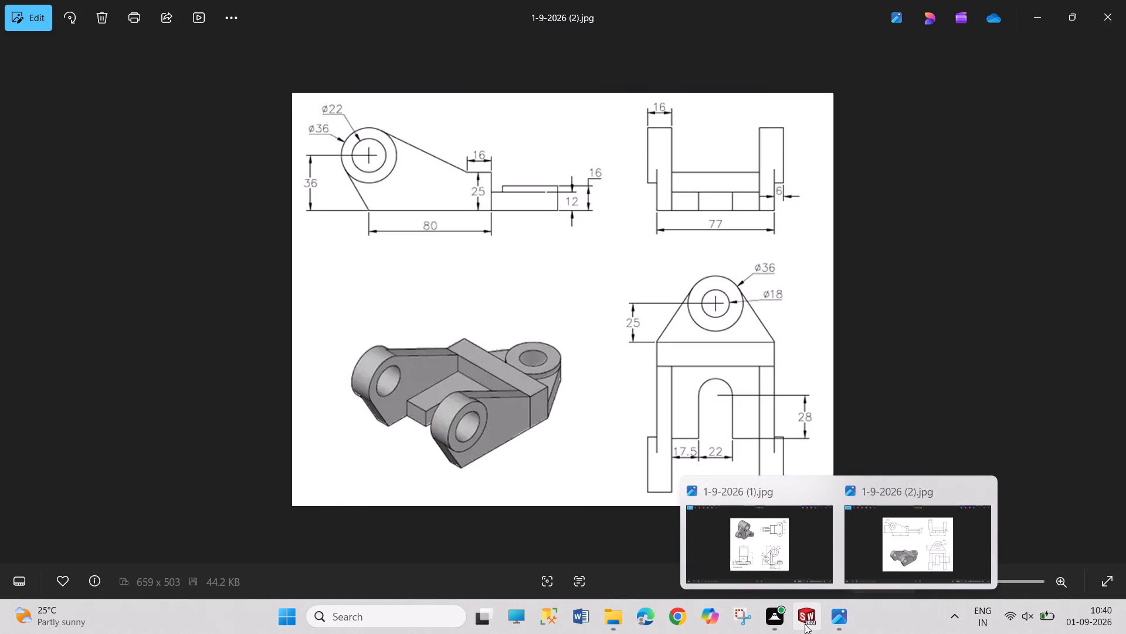
click(805, 624)
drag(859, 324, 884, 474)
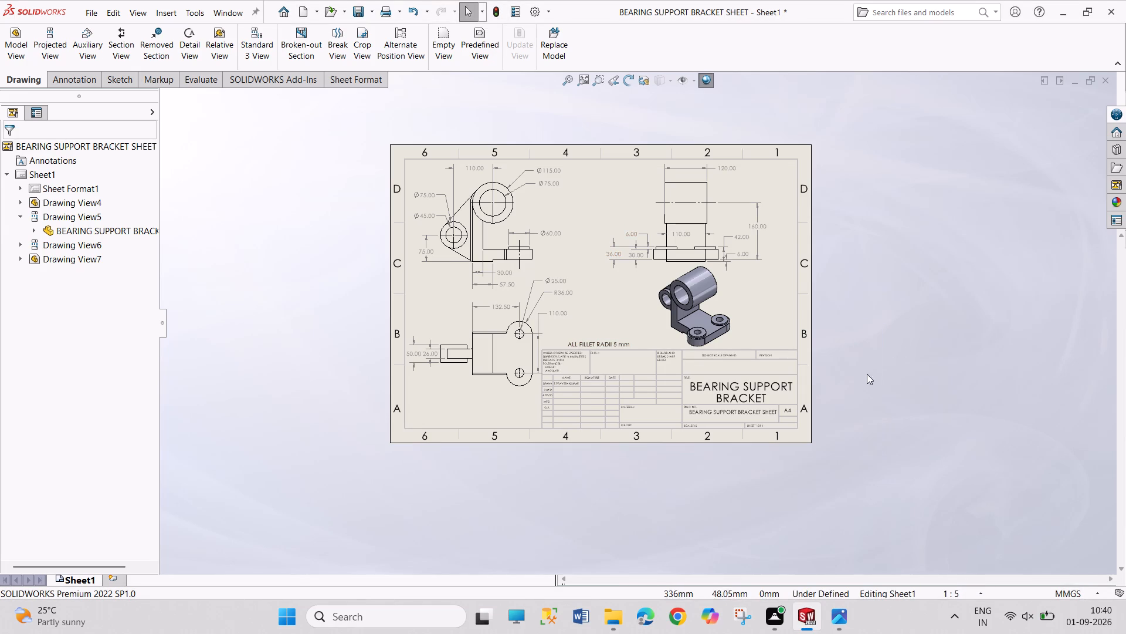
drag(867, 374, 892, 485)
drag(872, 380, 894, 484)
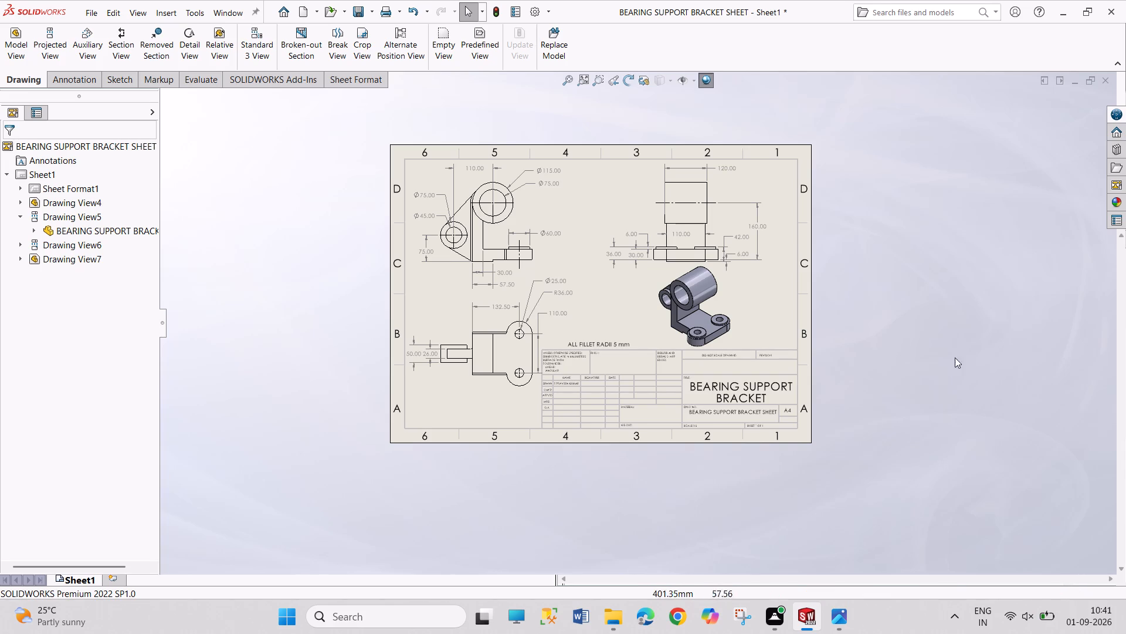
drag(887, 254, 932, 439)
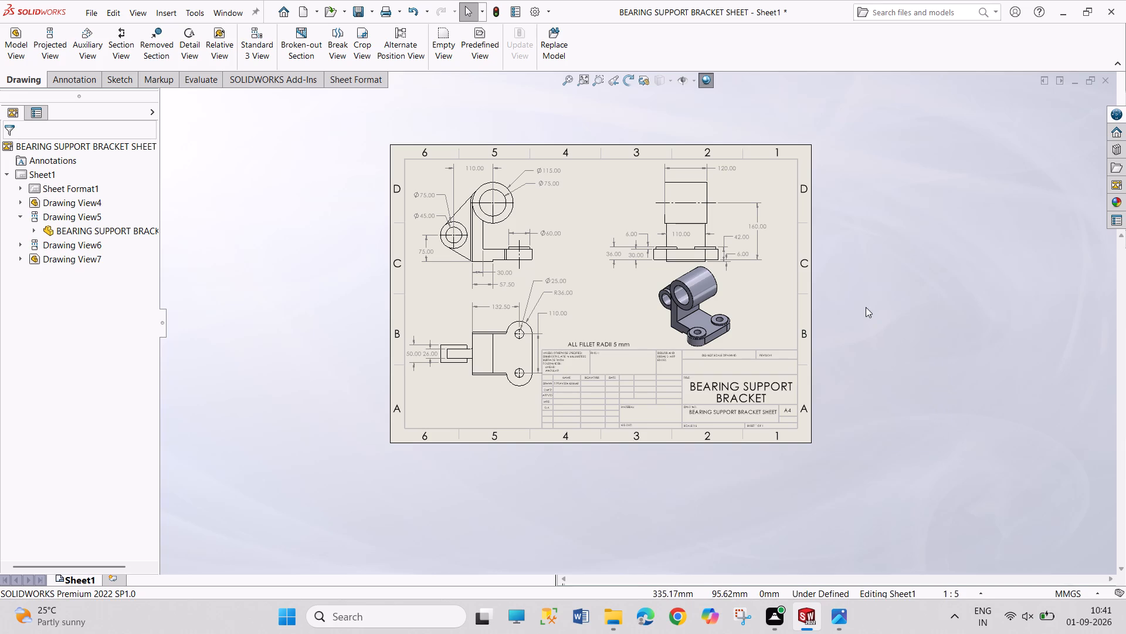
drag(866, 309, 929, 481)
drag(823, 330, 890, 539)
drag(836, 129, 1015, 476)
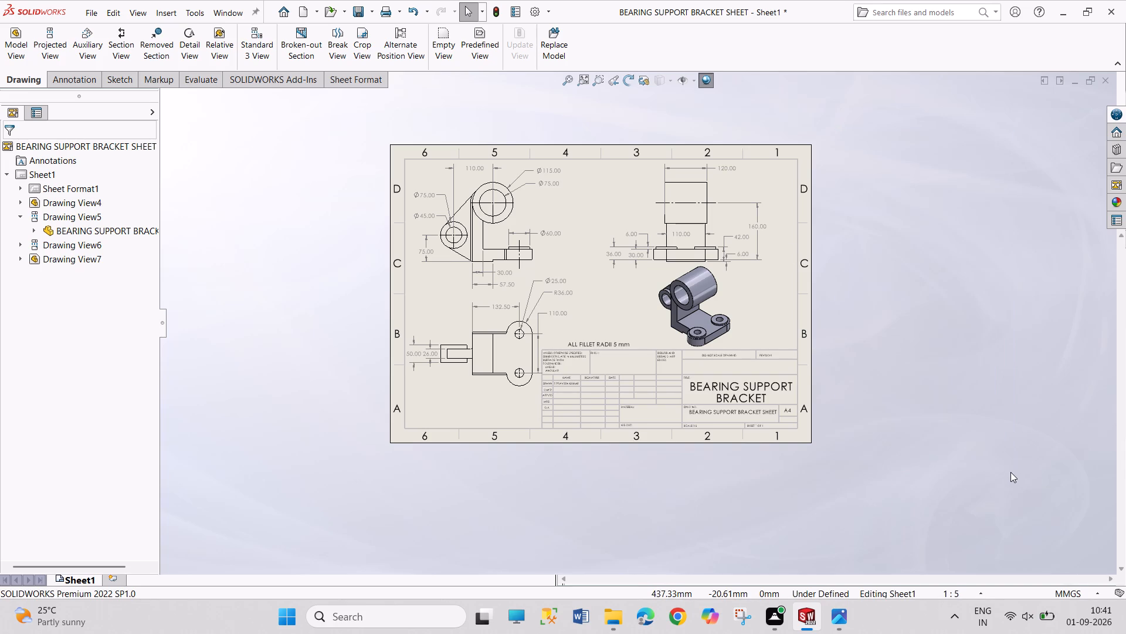
Preview the print of the current sheet with Microsoft Print to PDF as the printer.
key(ctrl+p)
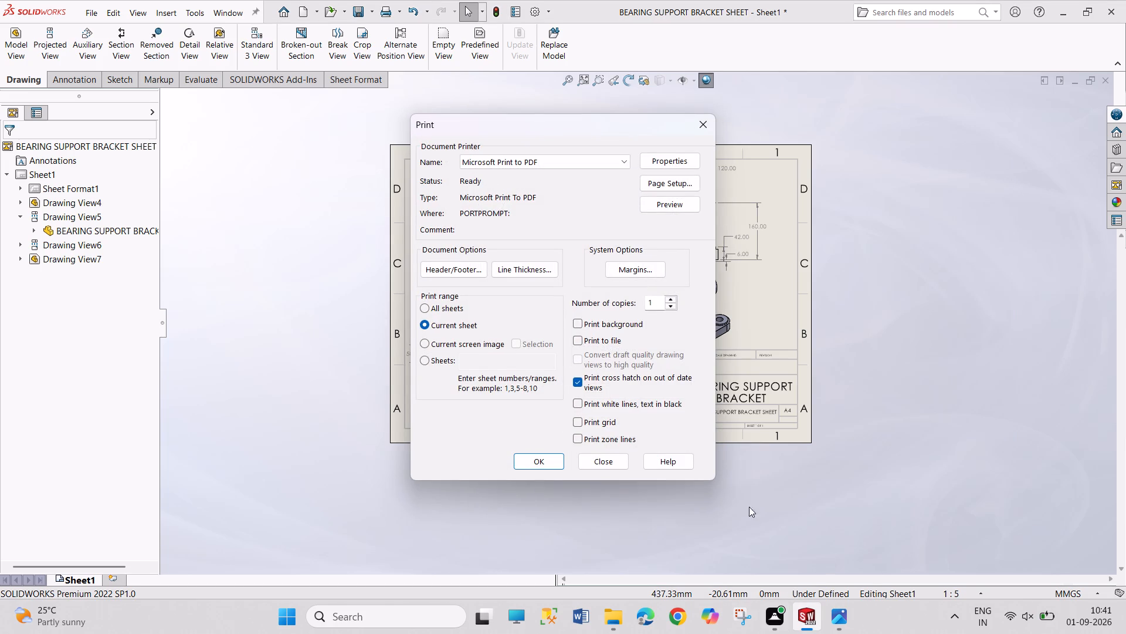
click(688, 207)
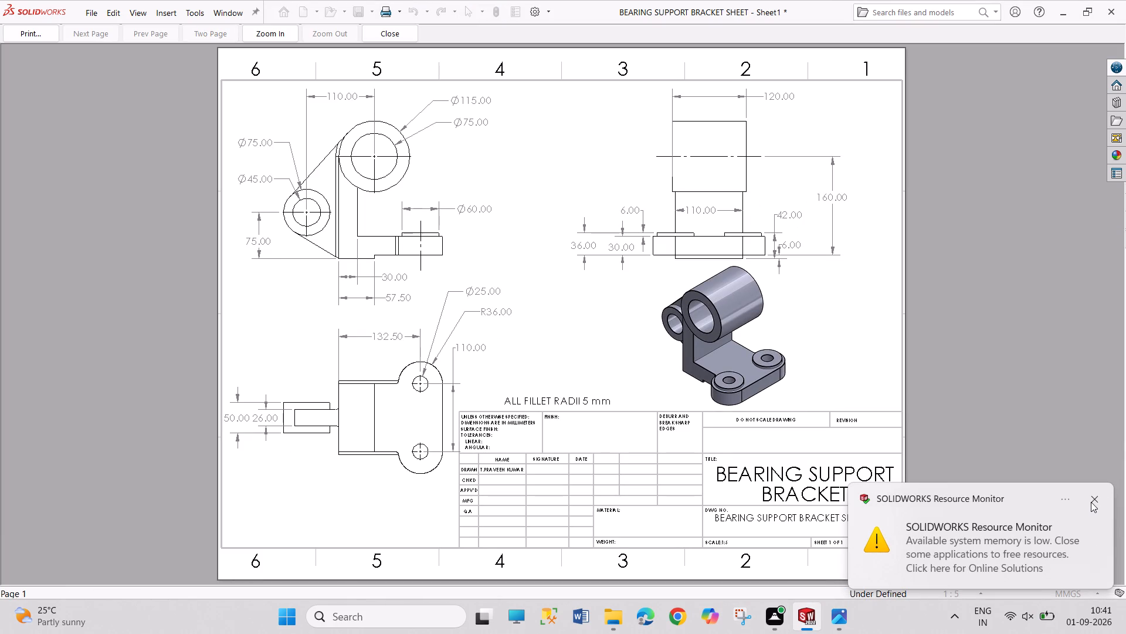
click(1091, 502)
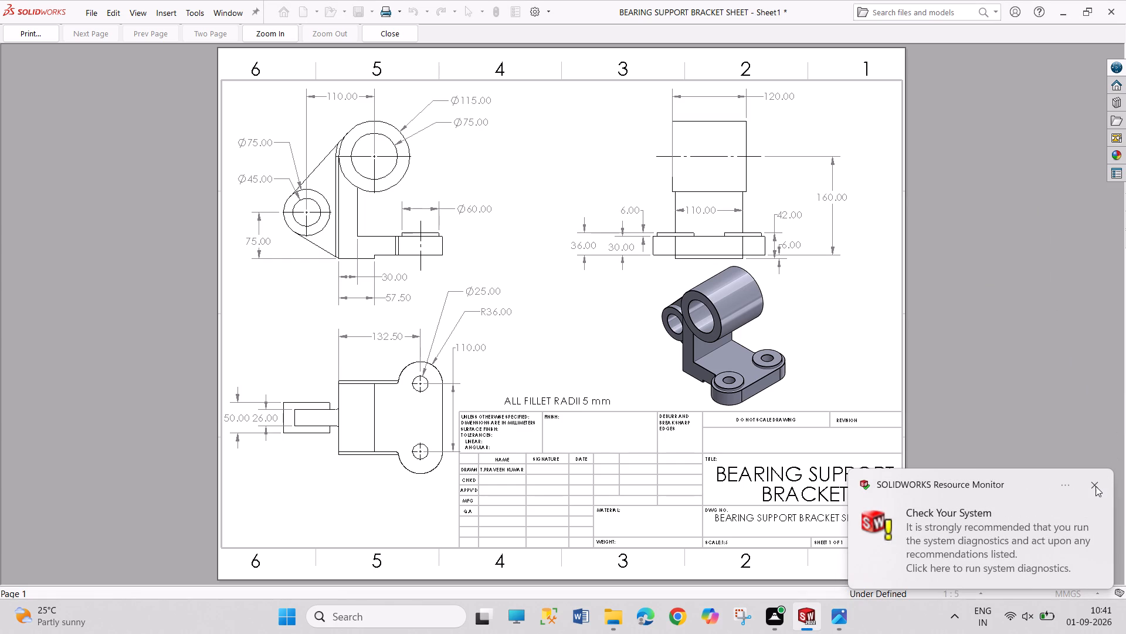
click(1096, 486)
Return from the print preview to the print settings and set the page setup's paper size to A4.
click(37, 39)
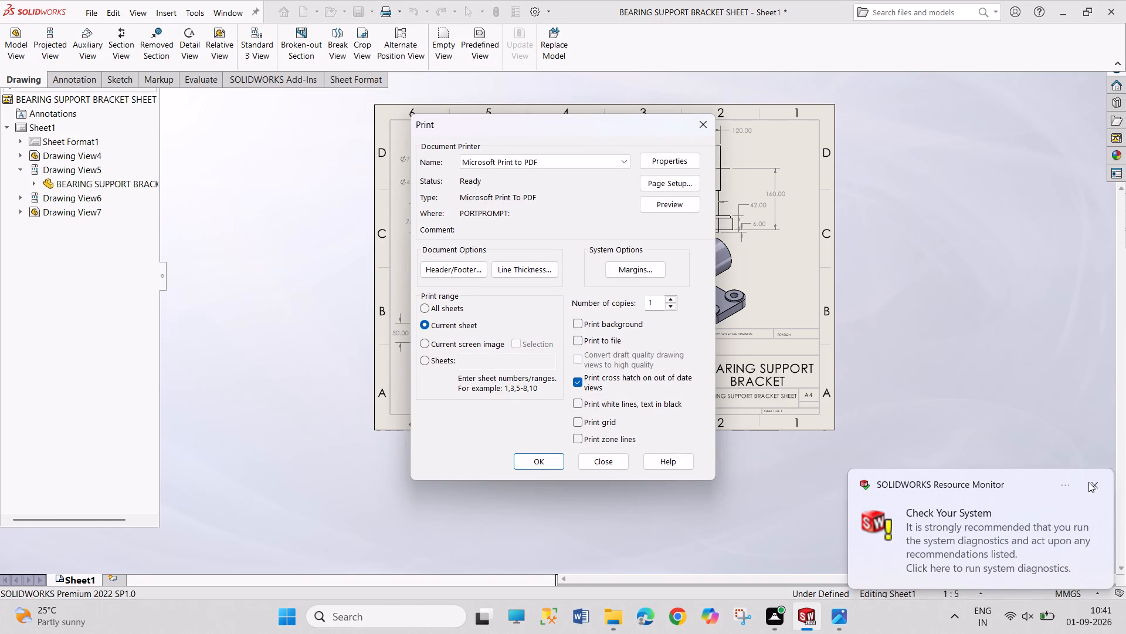
click(1094, 485)
click(644, 183)
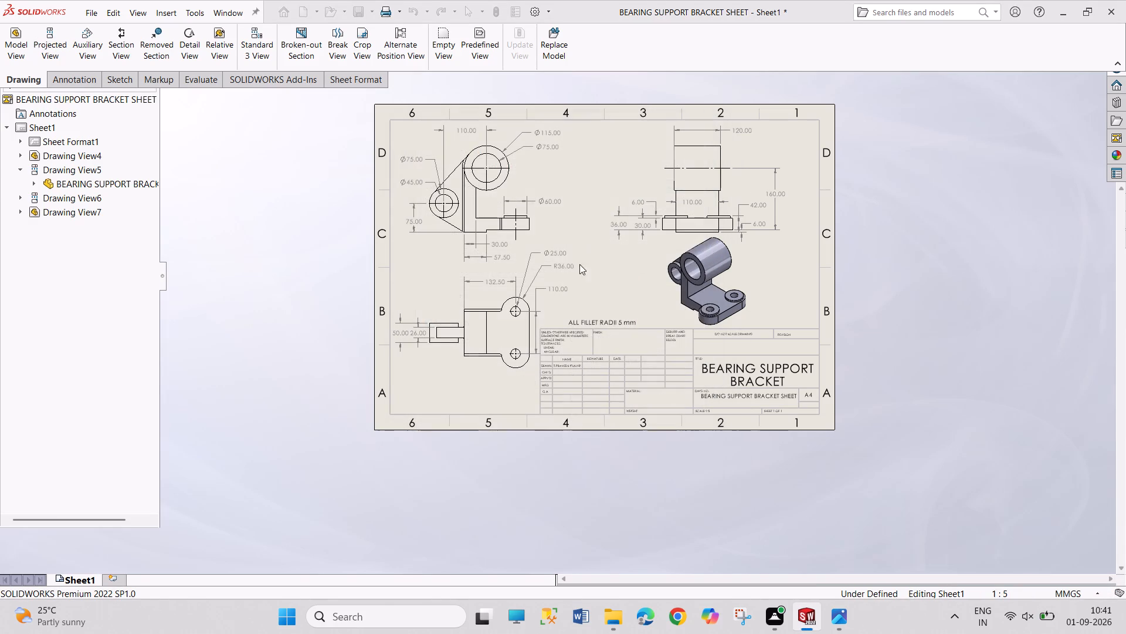
click(544, 346)
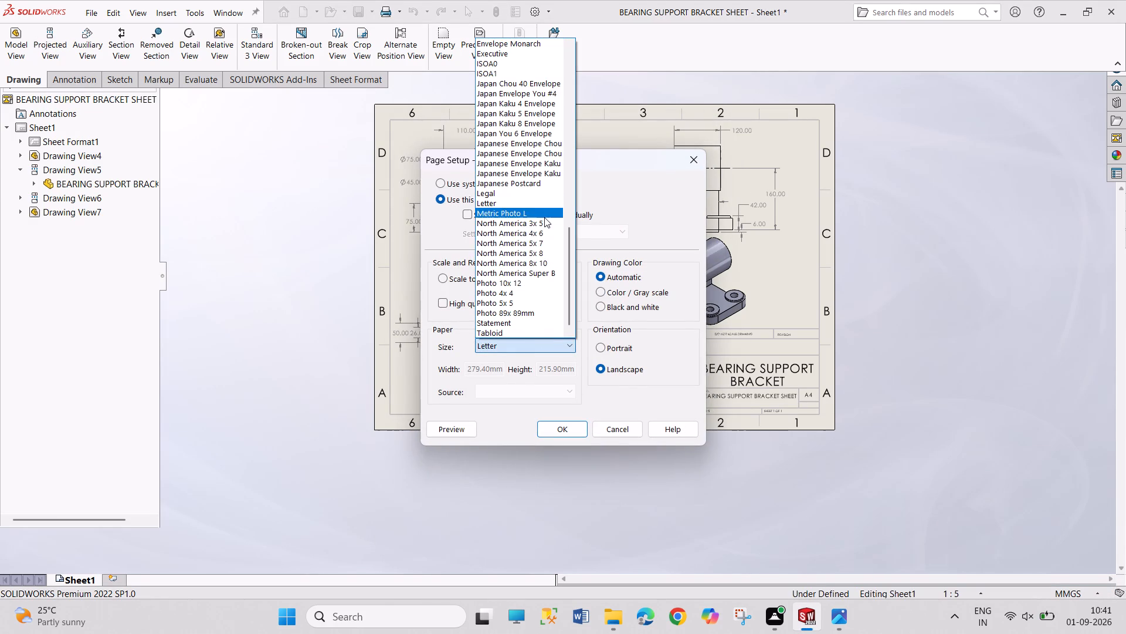
scroll(544, 217, up, 4)
scroll(531, 168, up, 6)
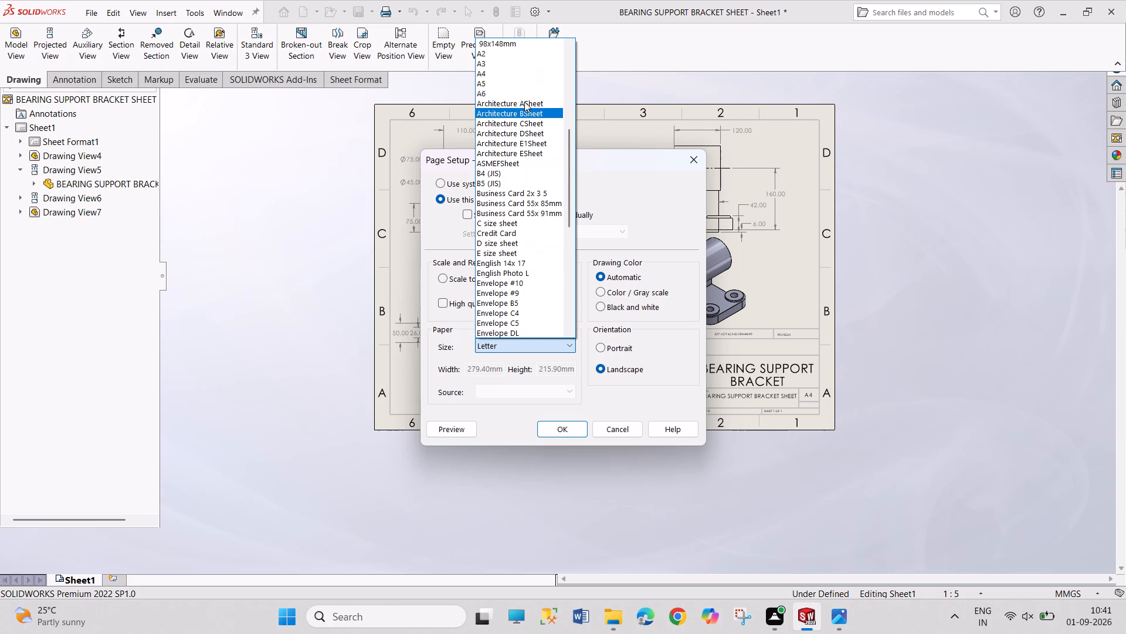
click(518, 71)
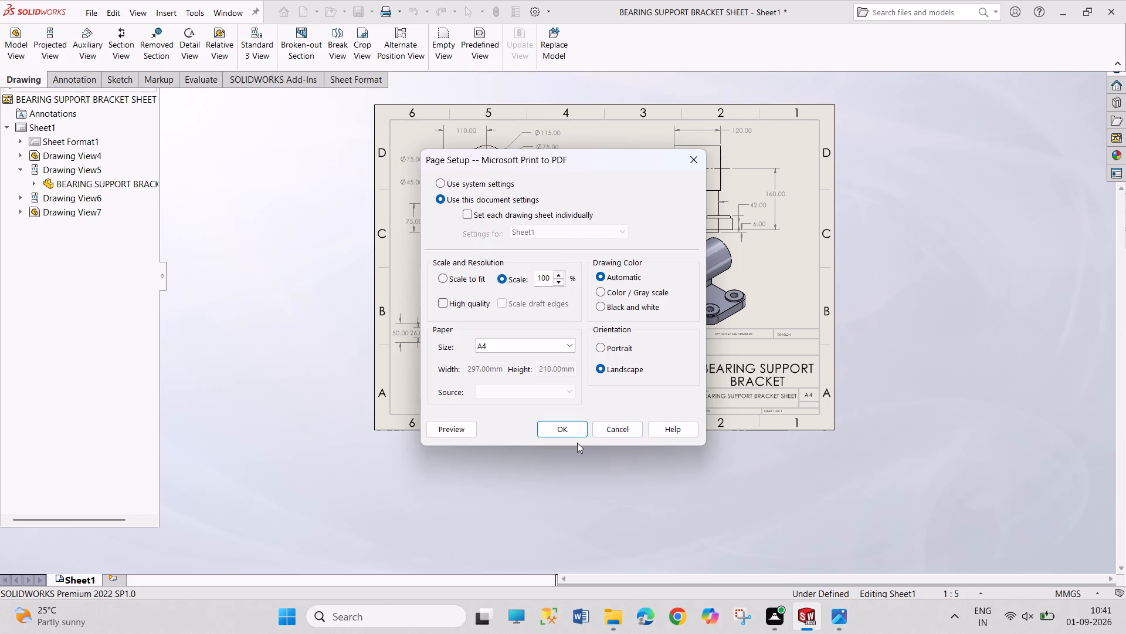
click(524, 344)
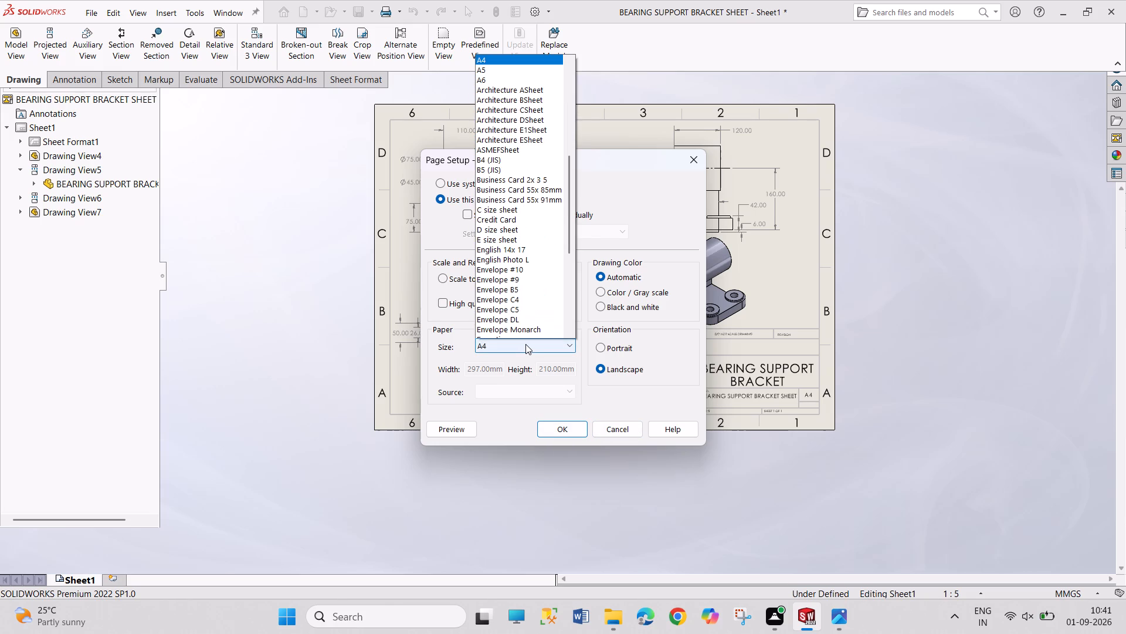
click(581, 425)
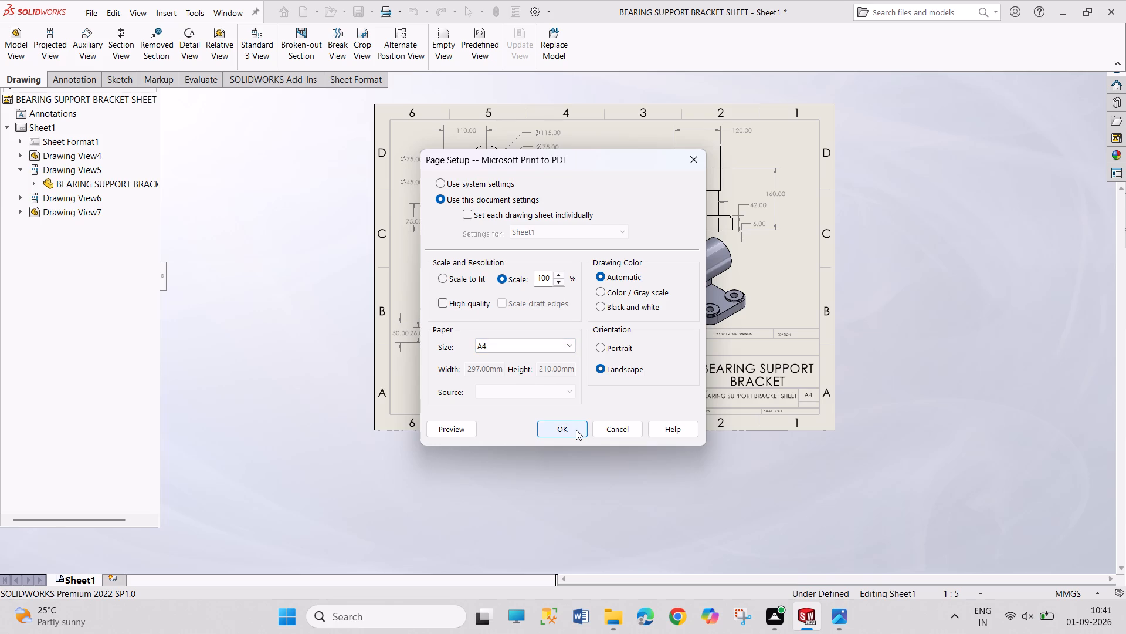
click(576, 430)
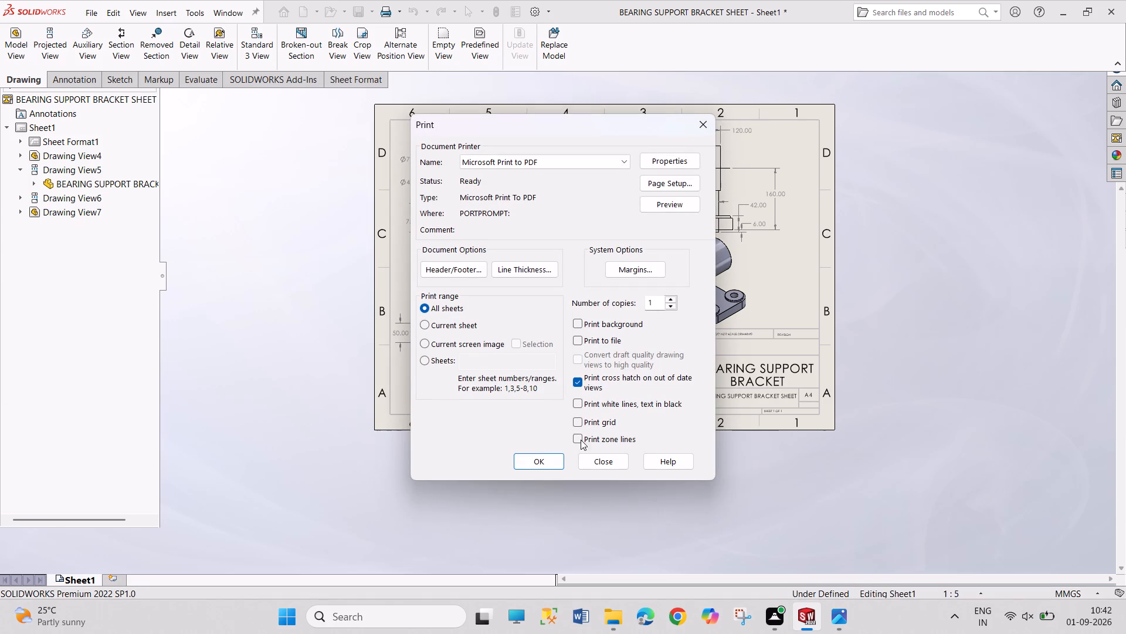
Print the drawing to a PDF file named BEARING SUPPORT BRACKET PDF in the FUJI folder.
click(552, 465)
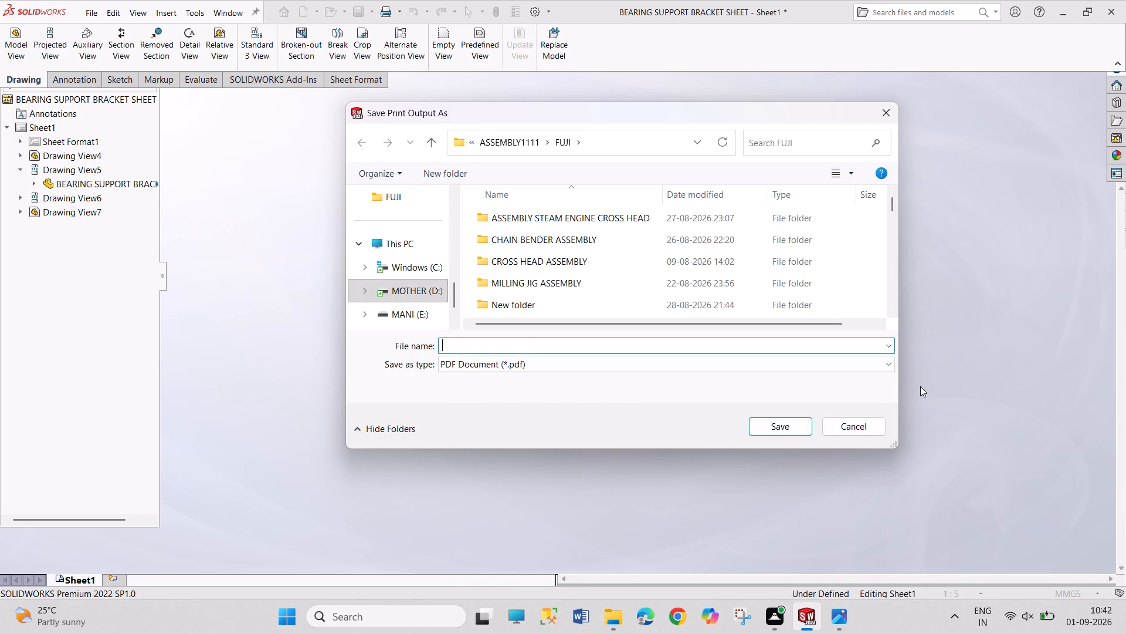
text(BE)
text(ARING SUPPOR)
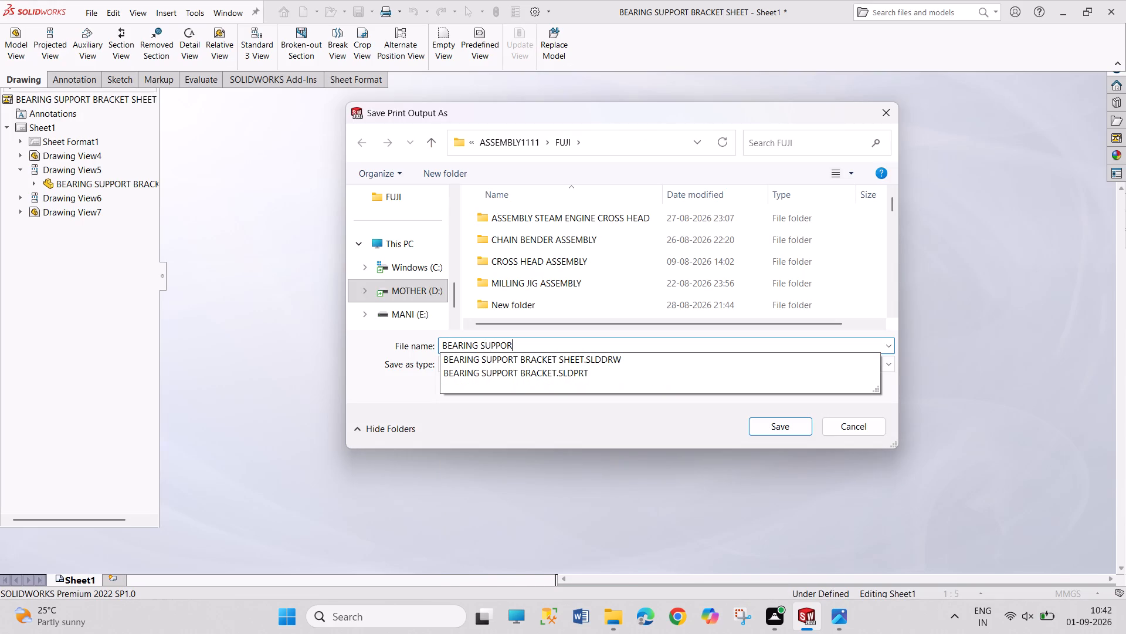
key(space)
key(BackSpace)
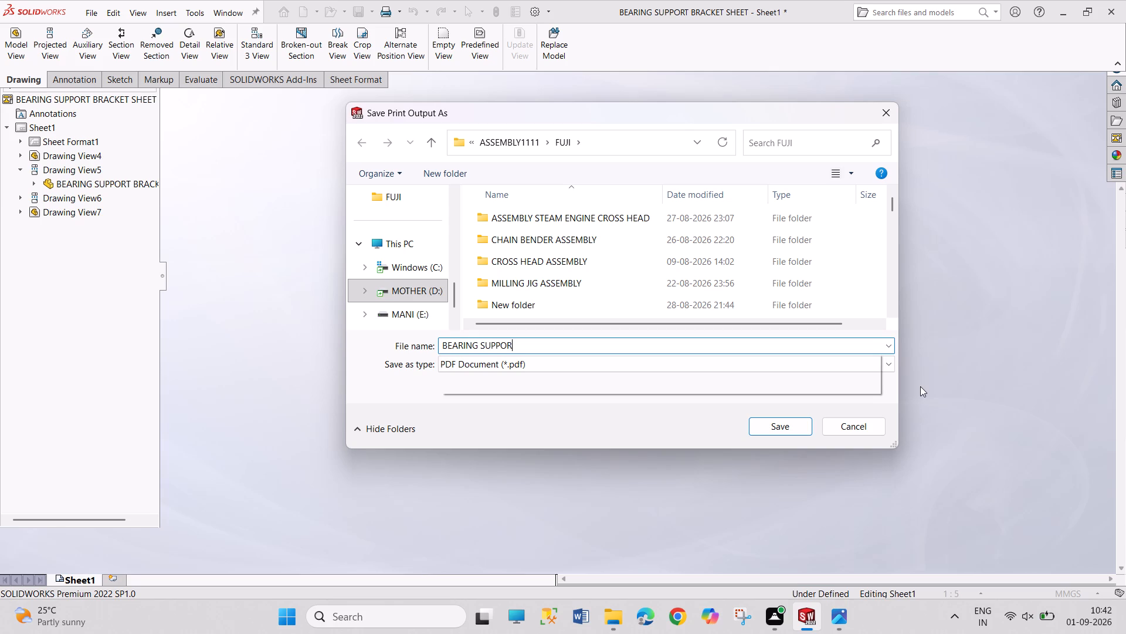
text(T)
key(space)
text(BRACKET PDF)
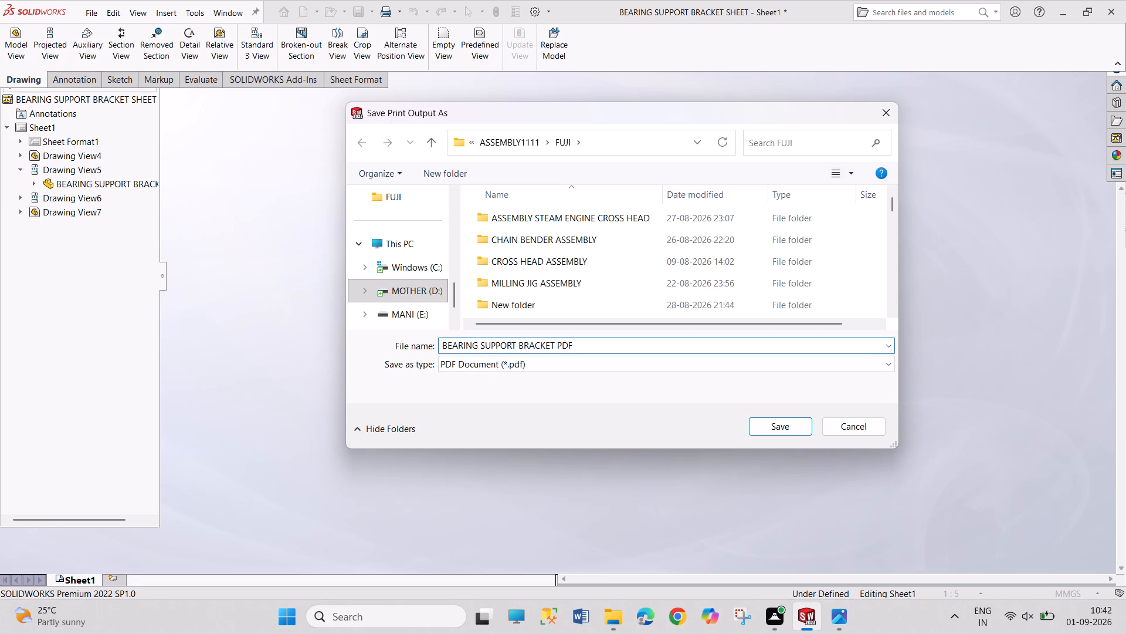
key(Return)
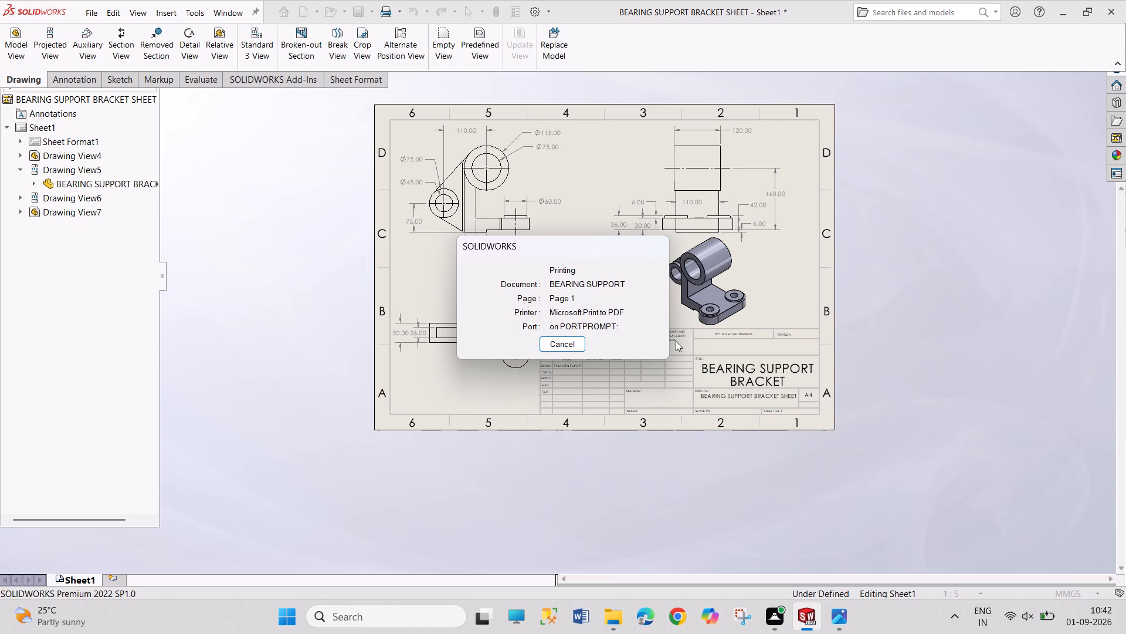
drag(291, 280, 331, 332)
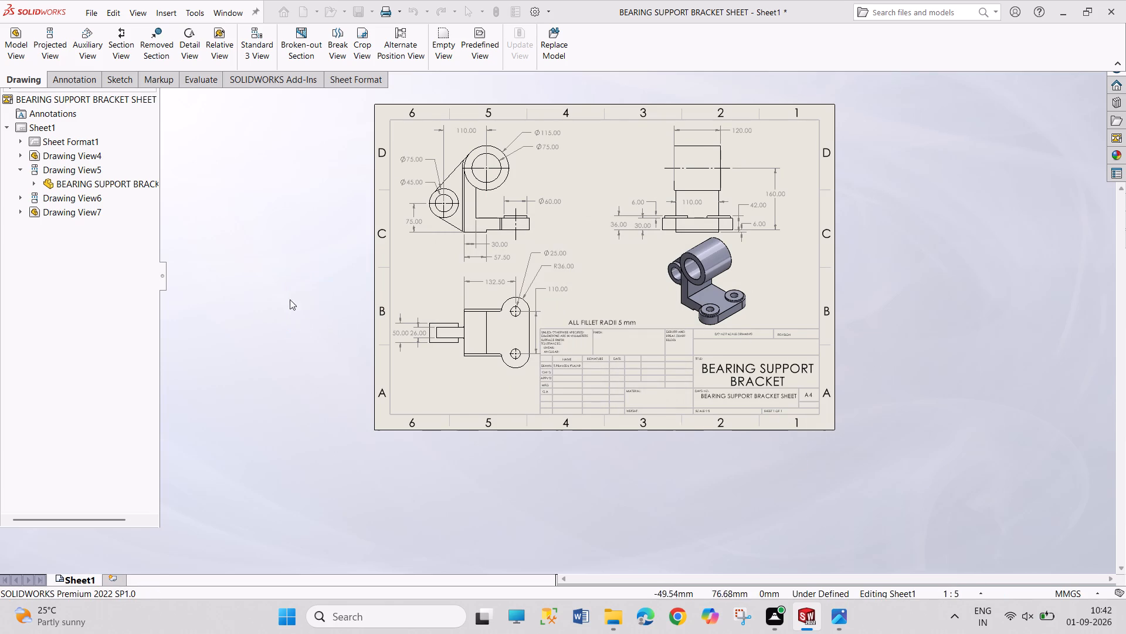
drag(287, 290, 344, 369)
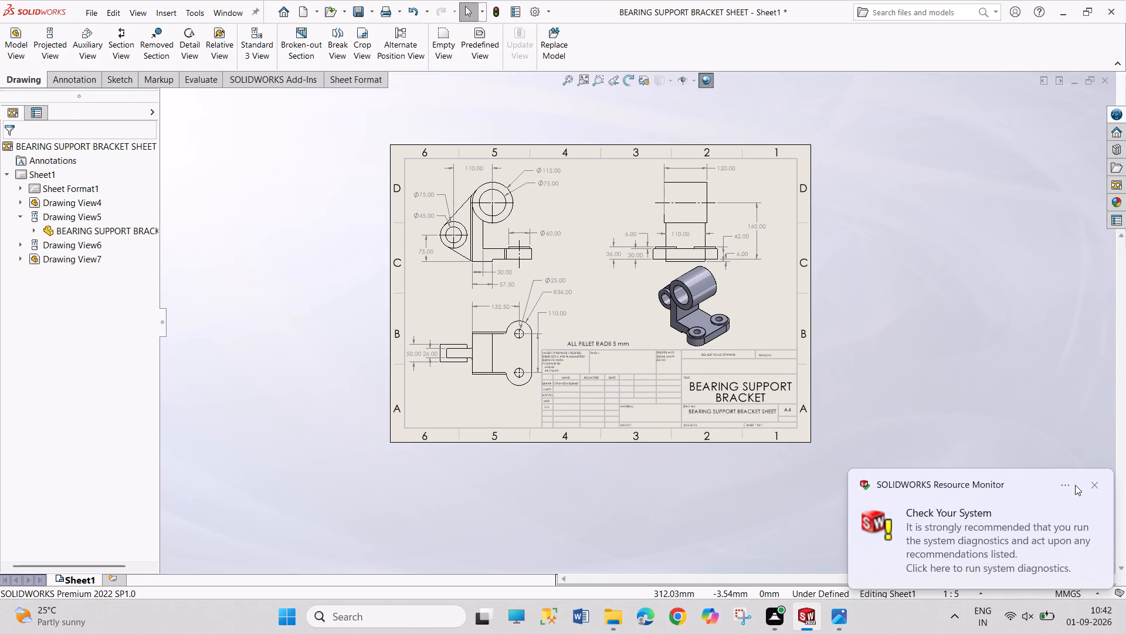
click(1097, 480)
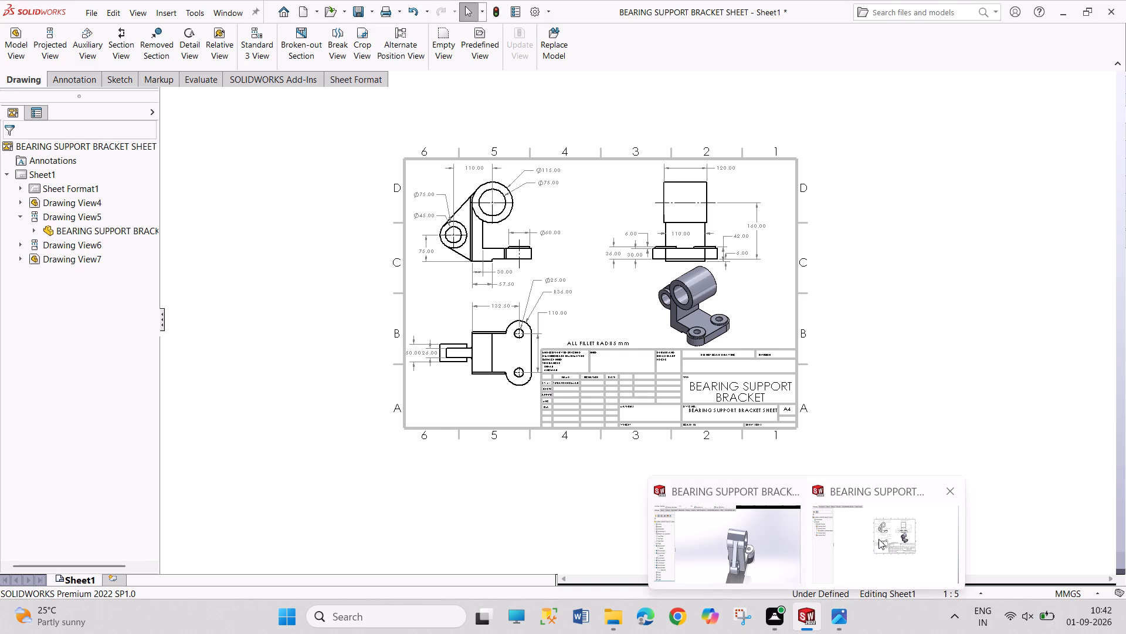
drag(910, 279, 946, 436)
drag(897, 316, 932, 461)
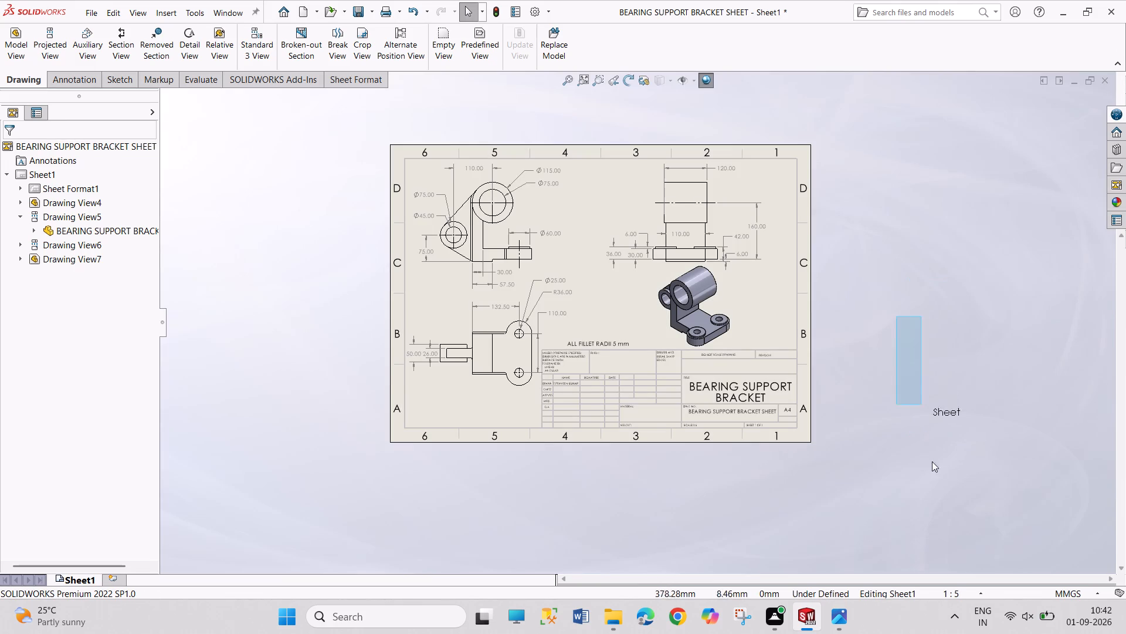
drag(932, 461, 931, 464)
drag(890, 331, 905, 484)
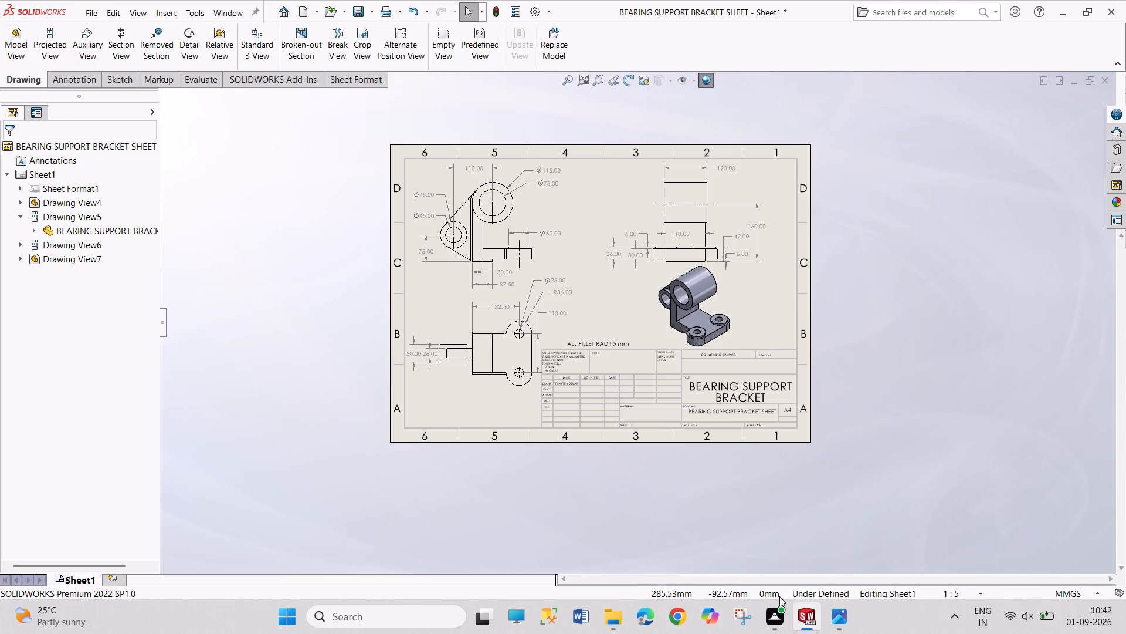